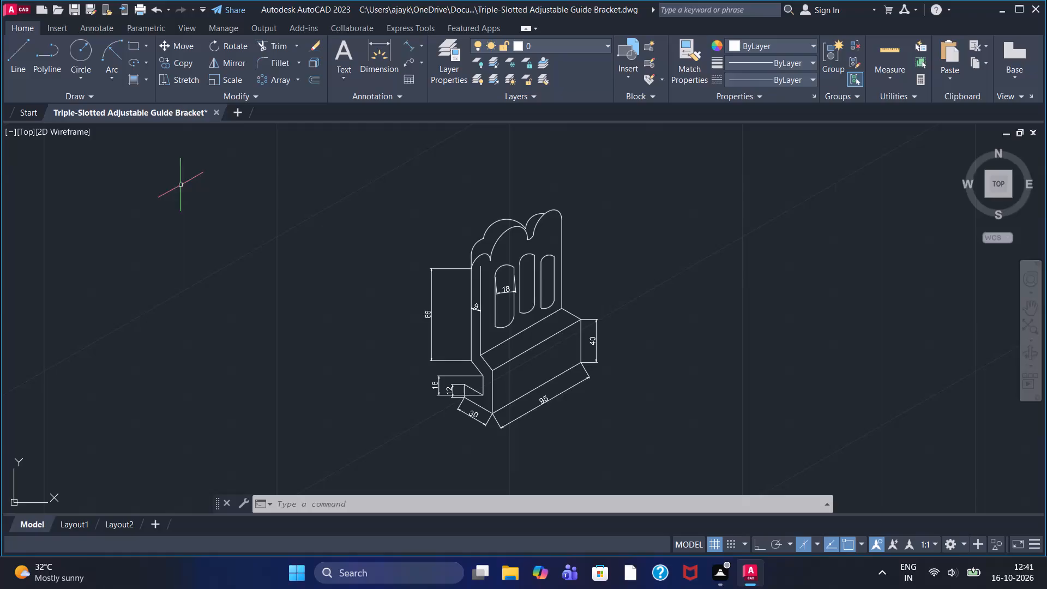
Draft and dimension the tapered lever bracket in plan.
Start a new blank drawing and close the Triple-Slotted Adjustable Guide Bracket drawing without saving its changes.
{"action": "left_click", "coordinate": [239, 115]}
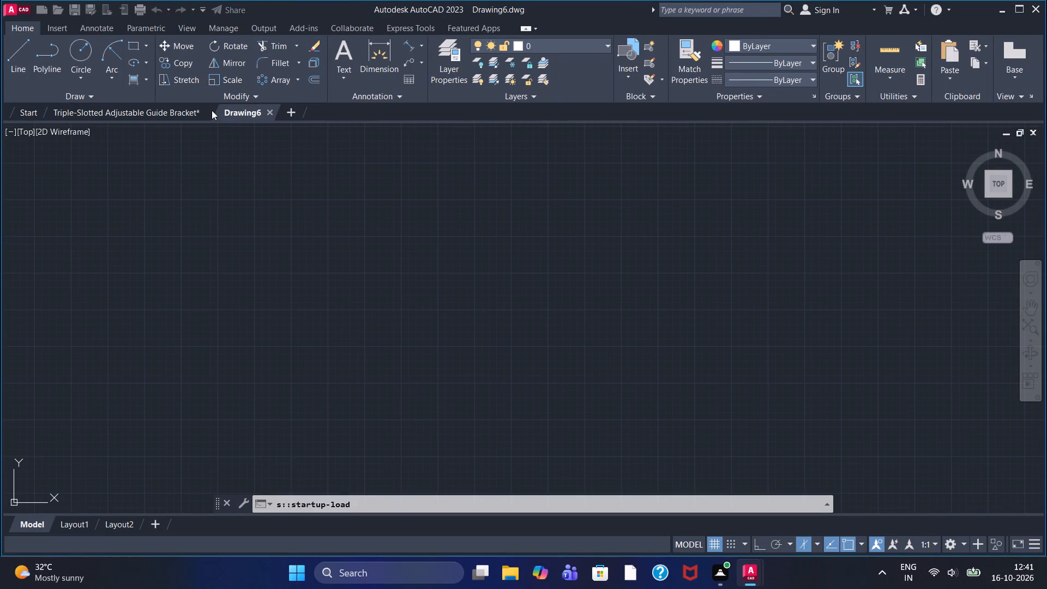
{"action": "left_click", "coordinate": [209, 110]}
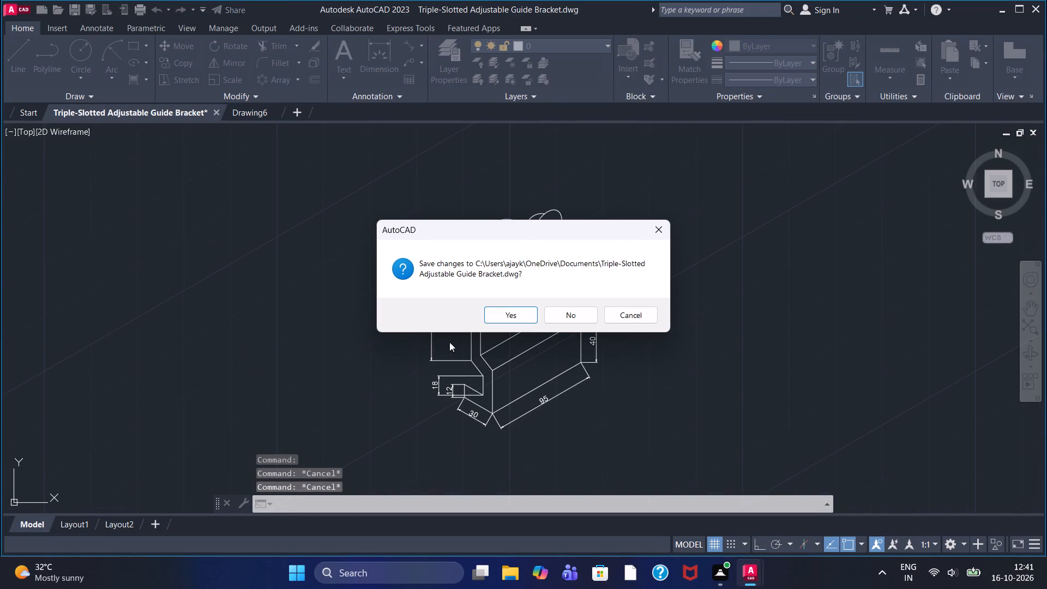
{"action": "double_click", "coordinate": [556, 318]}
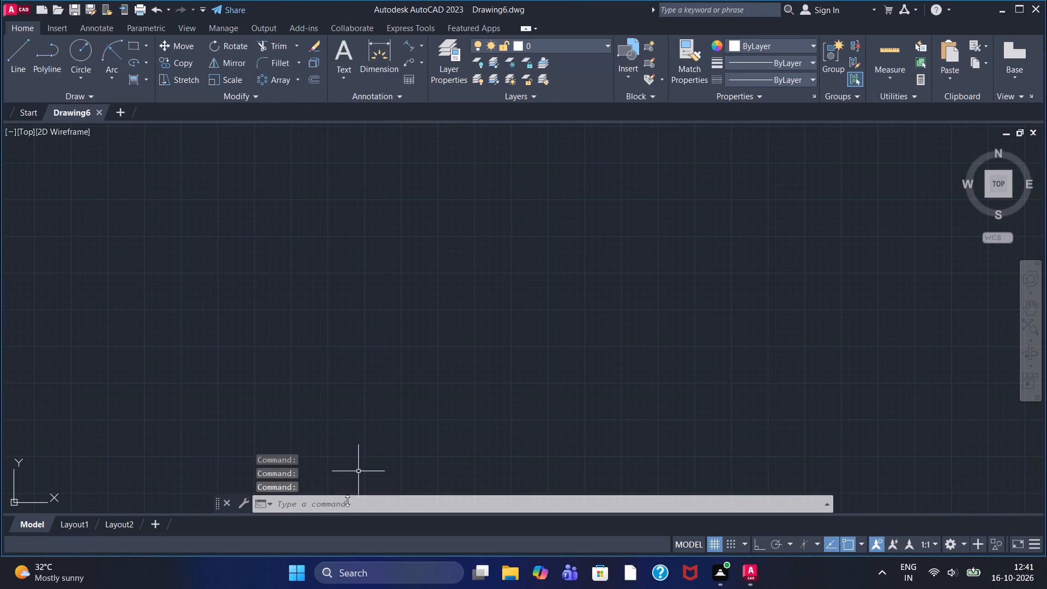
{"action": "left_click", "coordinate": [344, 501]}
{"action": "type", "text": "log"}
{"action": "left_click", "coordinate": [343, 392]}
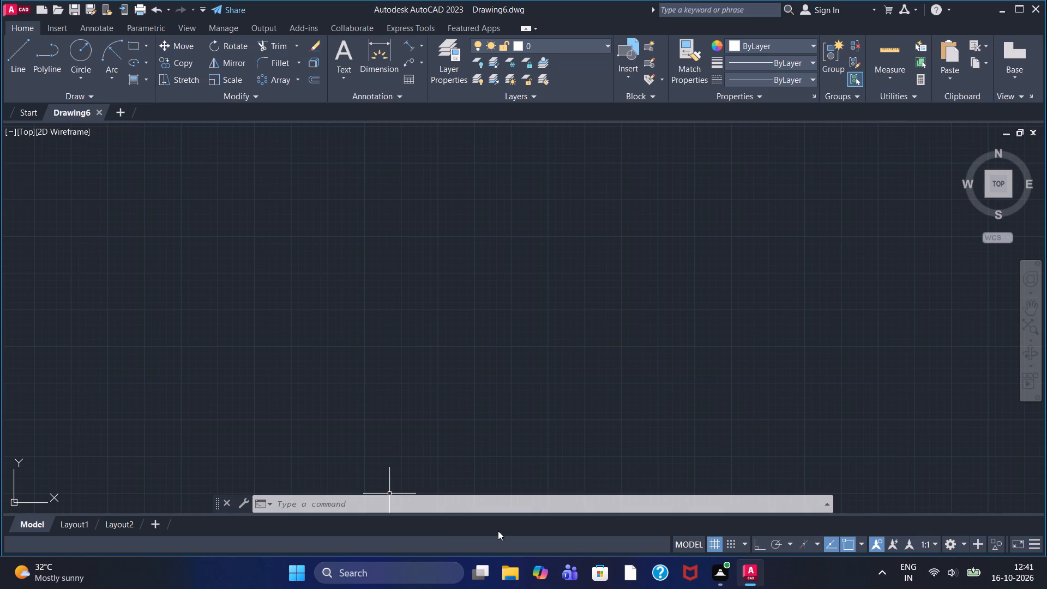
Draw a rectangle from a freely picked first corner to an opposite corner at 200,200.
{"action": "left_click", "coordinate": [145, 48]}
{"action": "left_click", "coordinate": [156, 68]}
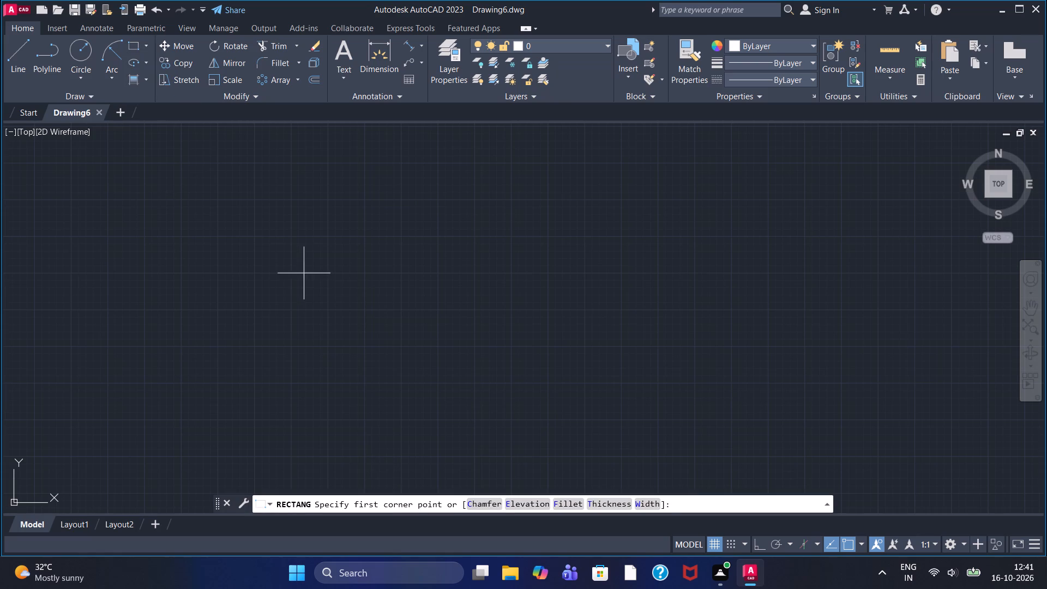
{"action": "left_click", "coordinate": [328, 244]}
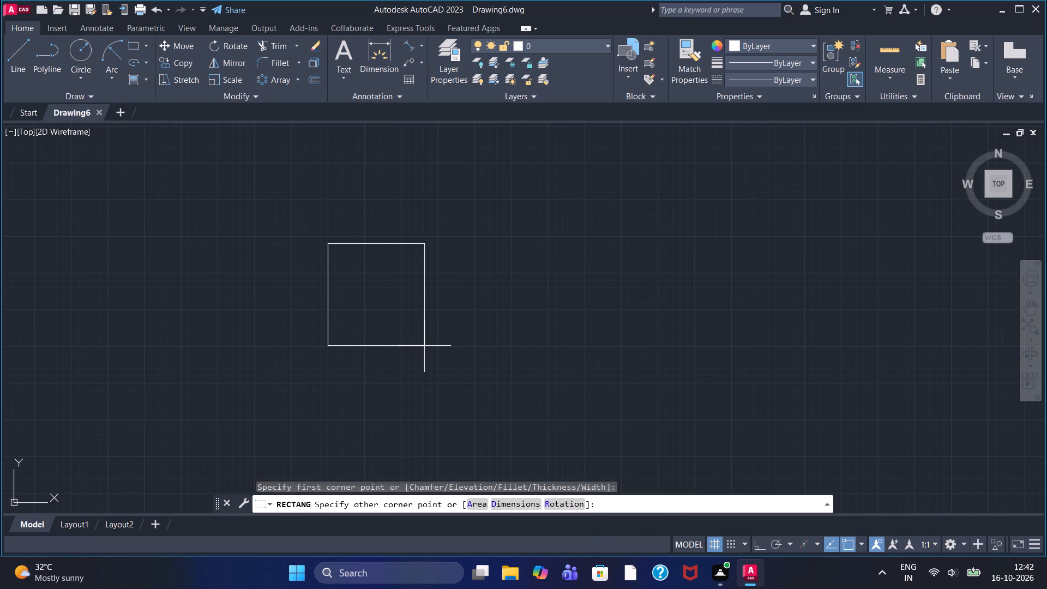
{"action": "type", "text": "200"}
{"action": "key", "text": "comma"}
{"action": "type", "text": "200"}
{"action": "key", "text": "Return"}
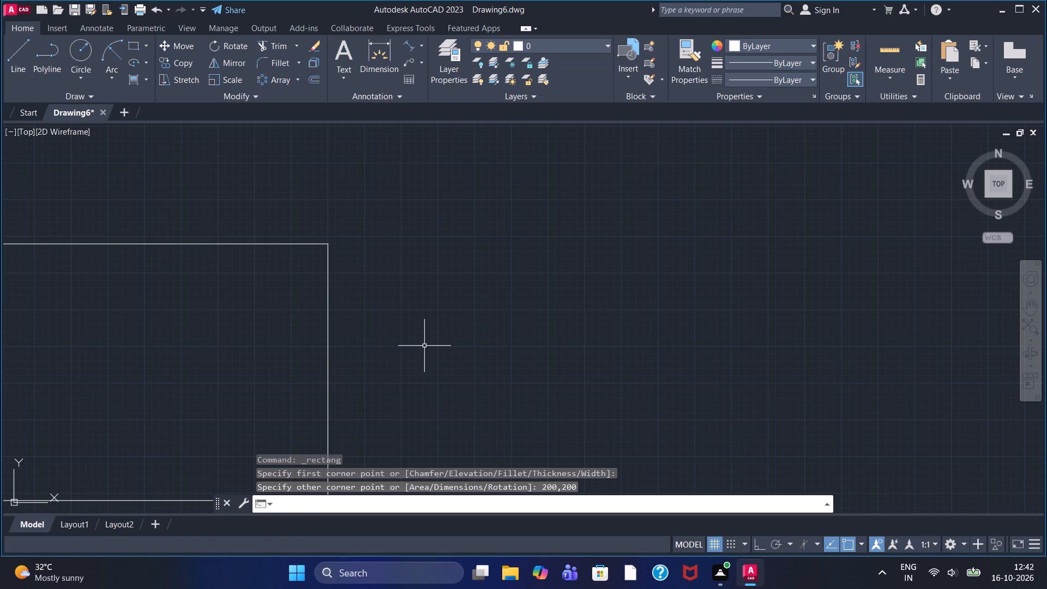
Examine the full extents of the new rectangle relative to the drawing origin.
{"action": "scroll", "coordinate": [386, 333], "scroll_direction": "up", "scroll_amount": 1}
{"action": "middle_click_drag", "start_coordinate": [386, 333], "coordinate": [628, 274]}
{"action": "scroll", "coordinate": [287, 283], "scroll_direction": "up", "scroll_amount": 1}
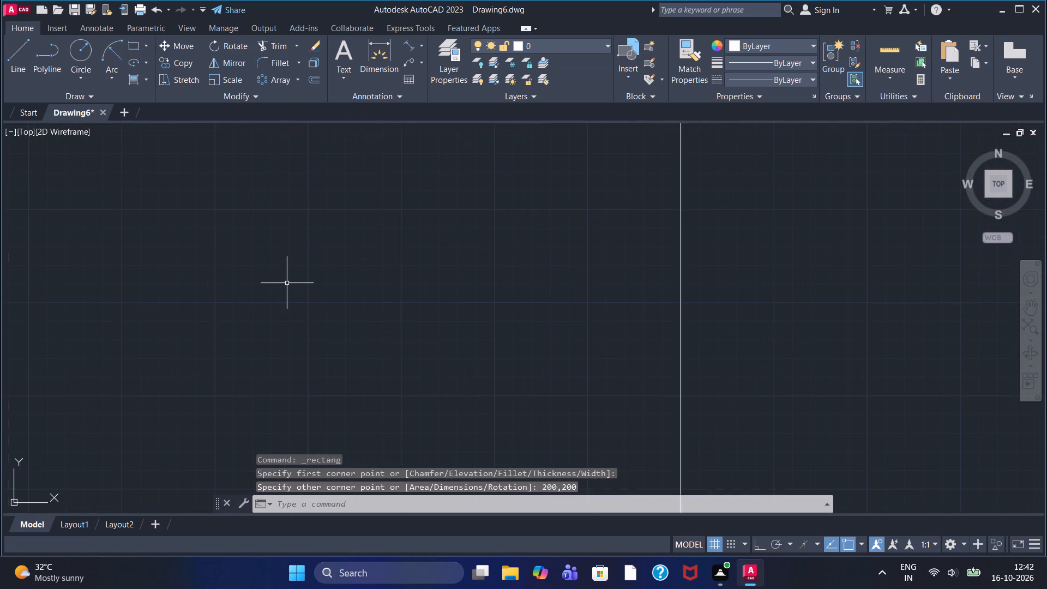
{"action": "scroll", "coordinate": [286, 283], "scroll_direction": "up", "scroll_amount": 2}
{"action": "scroll", "coordinate": [356, 342], "scroll_direction": "up", "scroll_amount": 1}
{"action": "scroll", "coordinate": [356, 342], "scroll_direction": "down", "scroll_amount": 6}
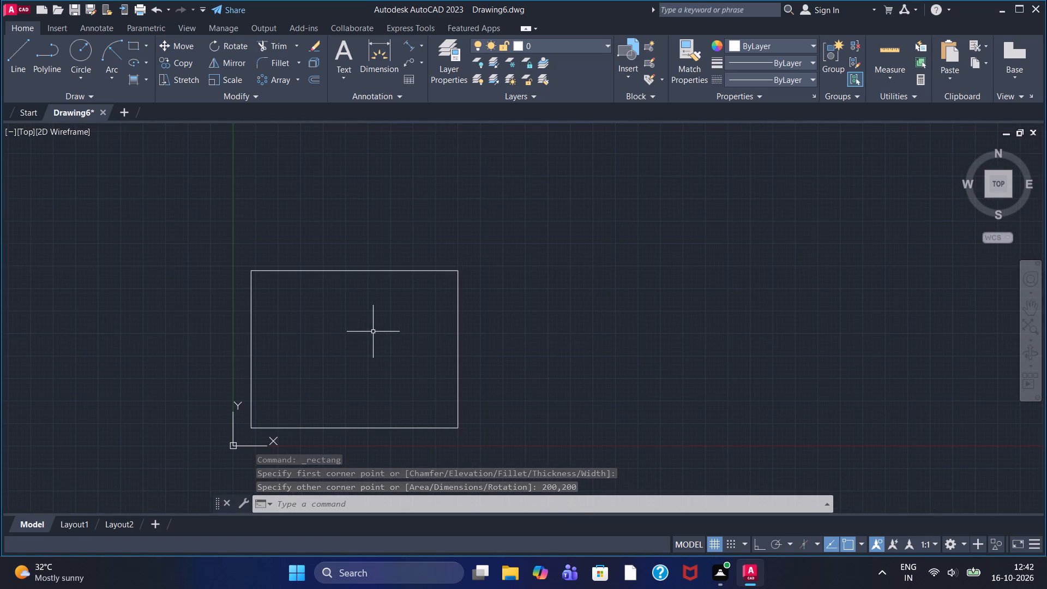
{"action": "middle_click_drag", "start_coordinate": [373, 332], "coordinate": [483, 277]}
{"action": "scroll", "coordinate": [422, 257], "scroll_direction": "up", "scroll_amount": 2}
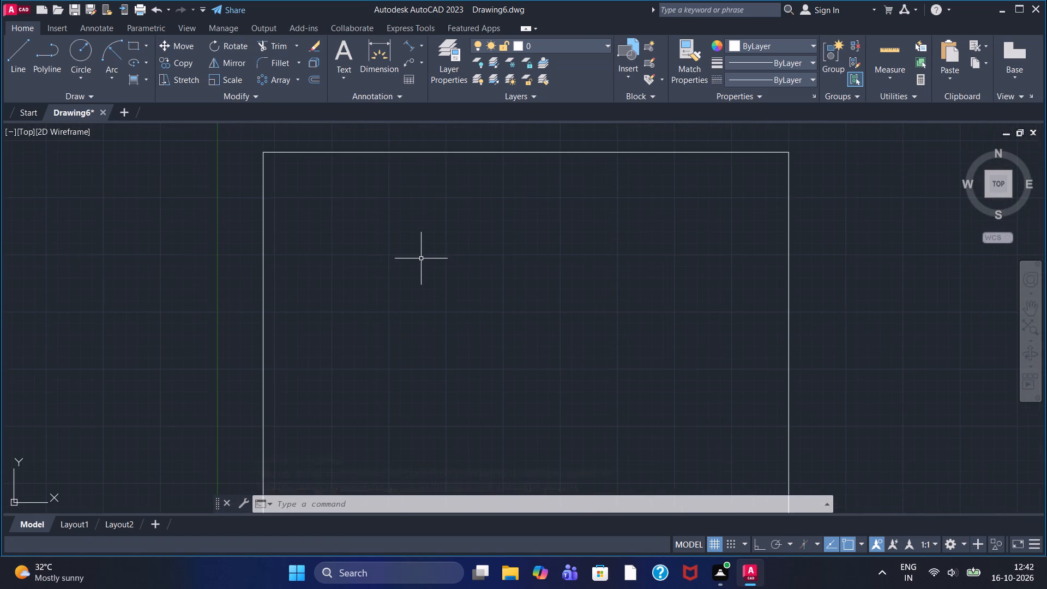
{"action": "scroll", "coordinate": [421, 259], "scroll_direction": "down", "scroll_amount": 1}
{"action": "middle_click_drag", "start_coordinate": [422, 274], "coordinate": [423, 247]}
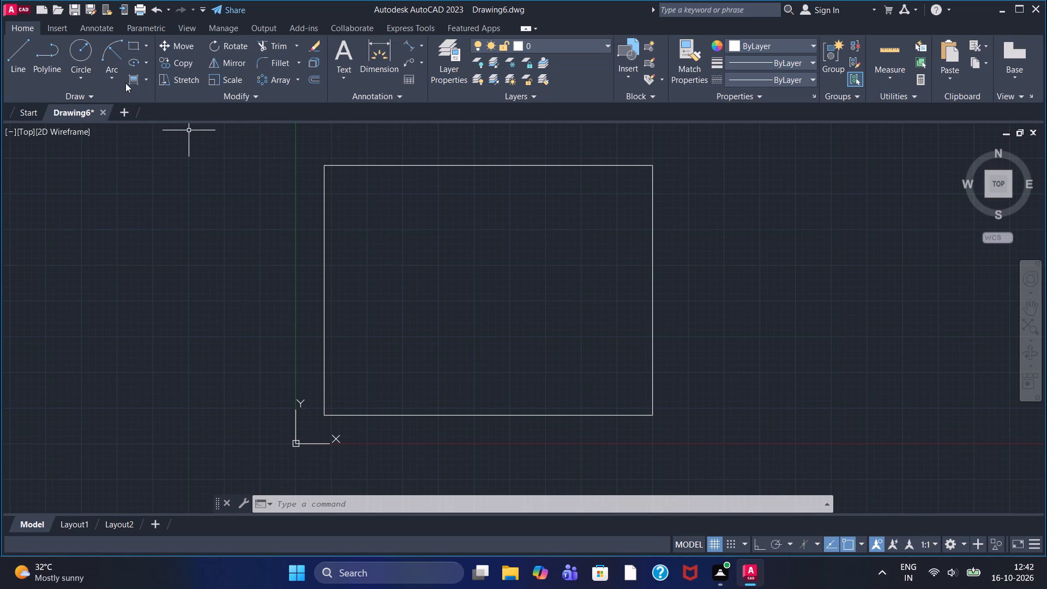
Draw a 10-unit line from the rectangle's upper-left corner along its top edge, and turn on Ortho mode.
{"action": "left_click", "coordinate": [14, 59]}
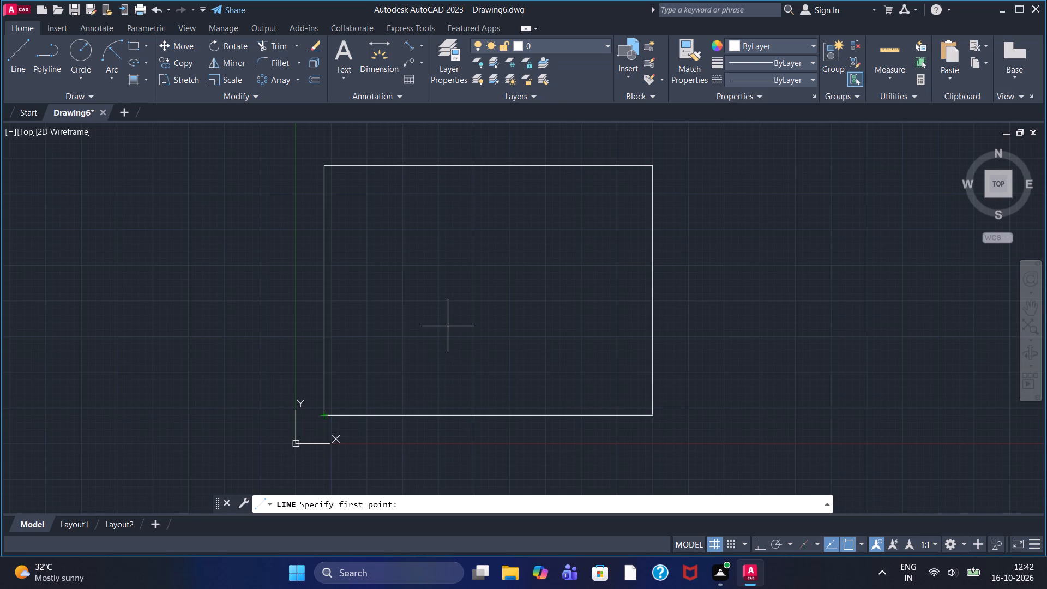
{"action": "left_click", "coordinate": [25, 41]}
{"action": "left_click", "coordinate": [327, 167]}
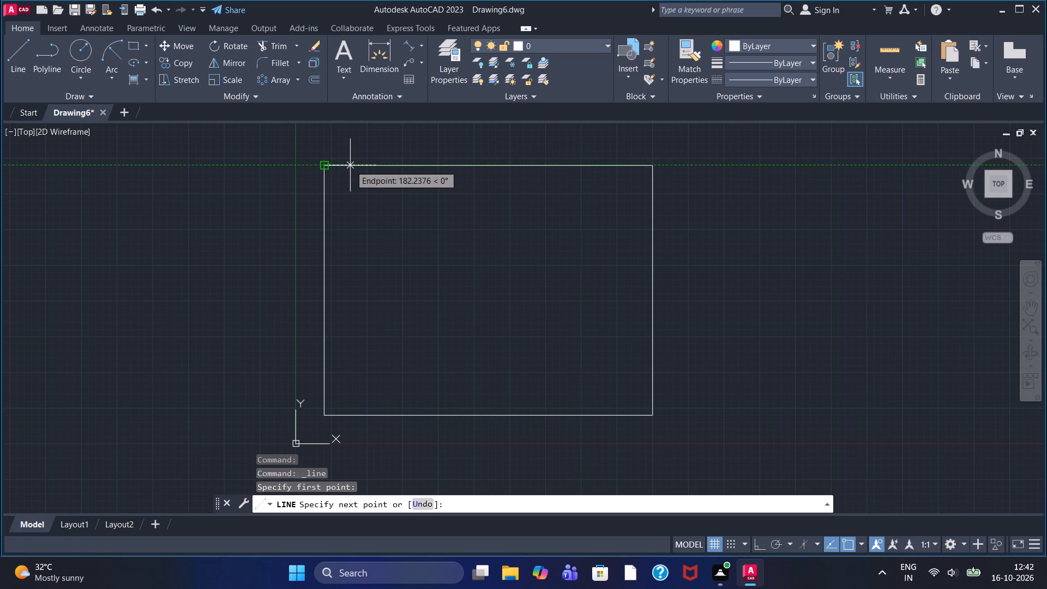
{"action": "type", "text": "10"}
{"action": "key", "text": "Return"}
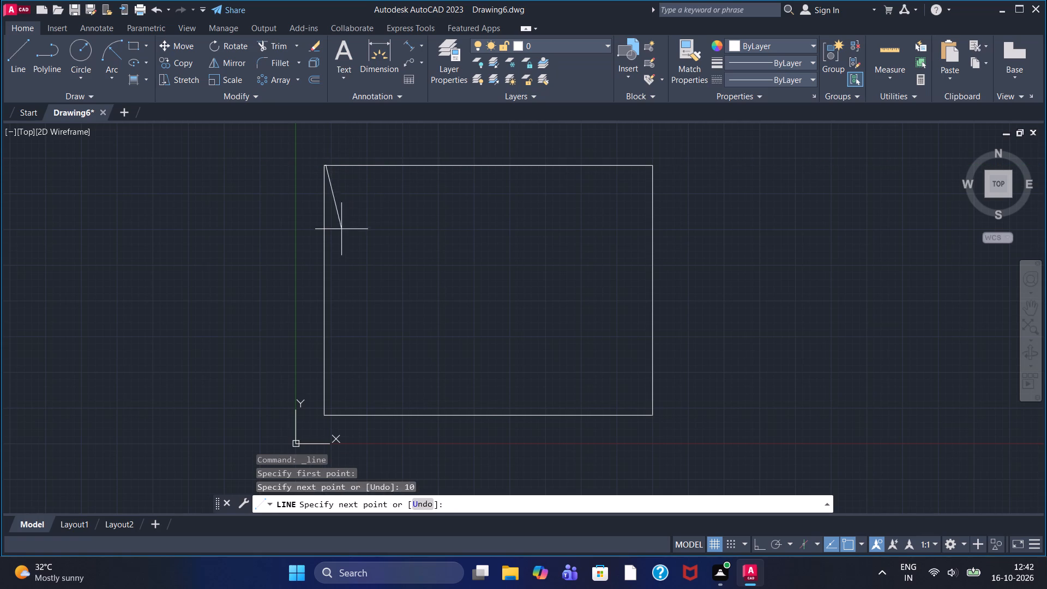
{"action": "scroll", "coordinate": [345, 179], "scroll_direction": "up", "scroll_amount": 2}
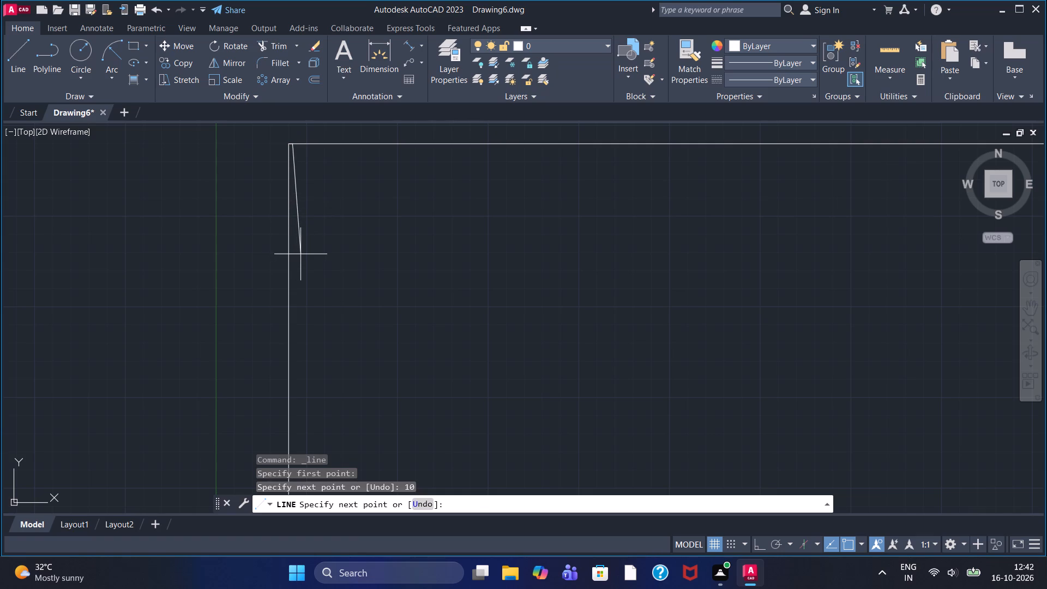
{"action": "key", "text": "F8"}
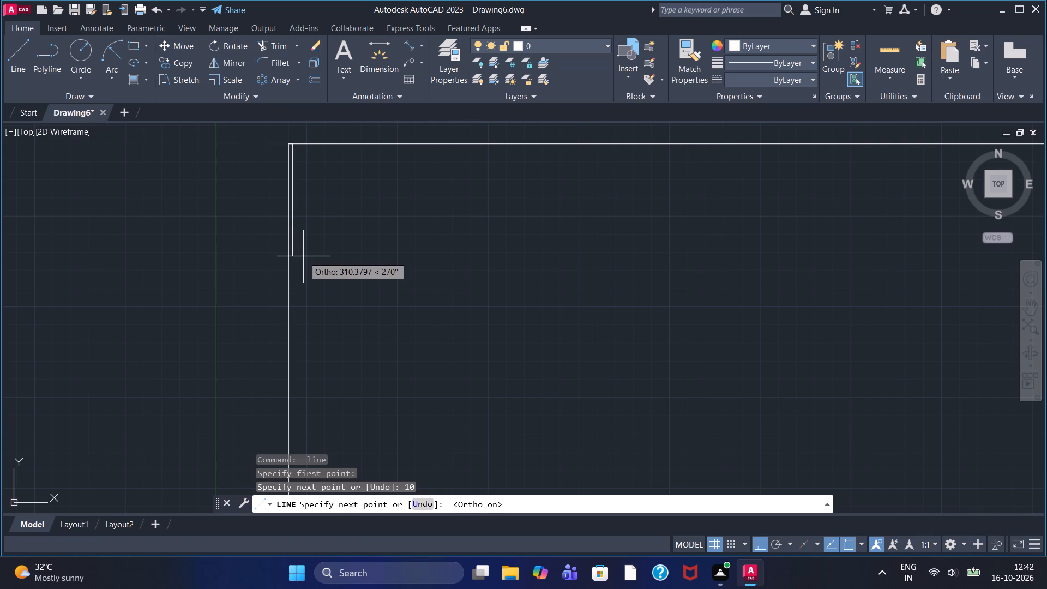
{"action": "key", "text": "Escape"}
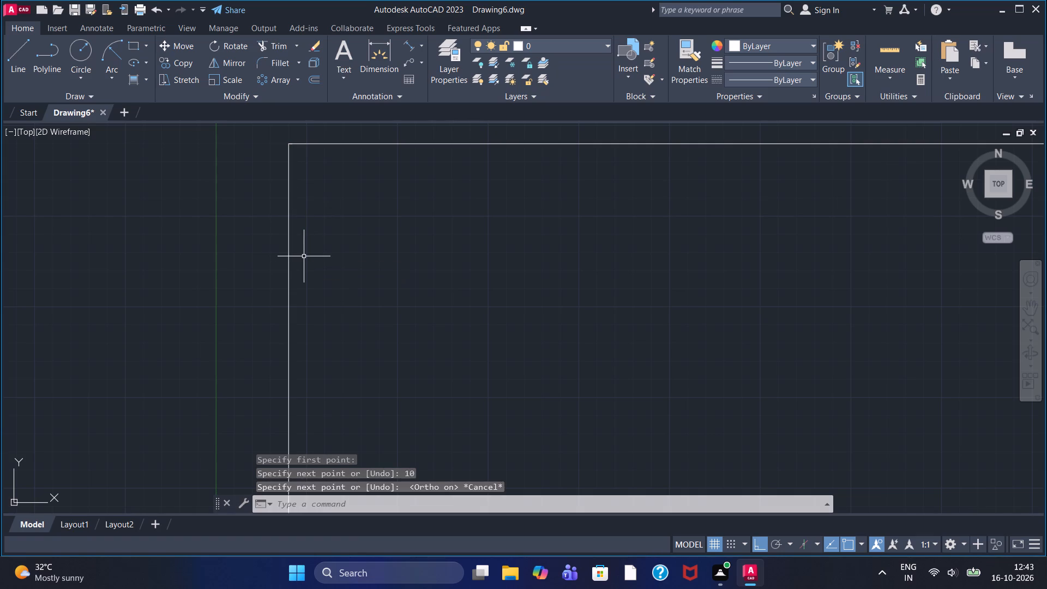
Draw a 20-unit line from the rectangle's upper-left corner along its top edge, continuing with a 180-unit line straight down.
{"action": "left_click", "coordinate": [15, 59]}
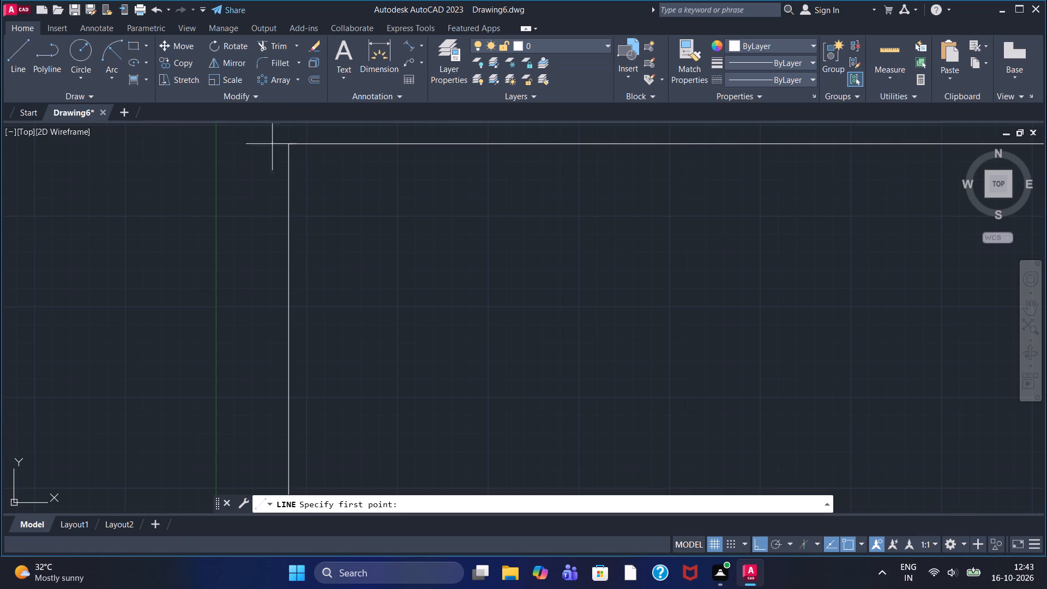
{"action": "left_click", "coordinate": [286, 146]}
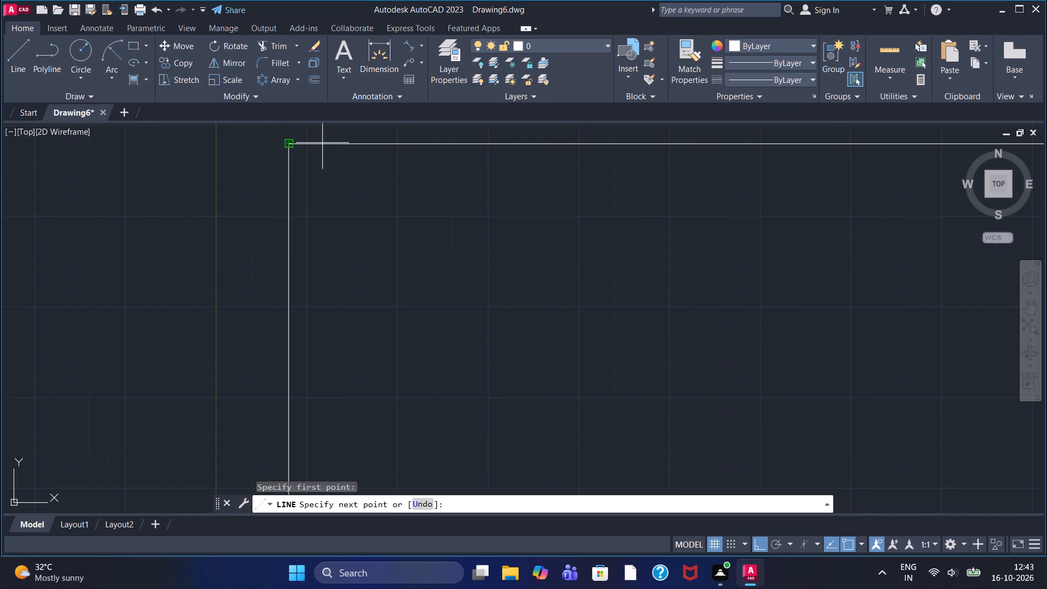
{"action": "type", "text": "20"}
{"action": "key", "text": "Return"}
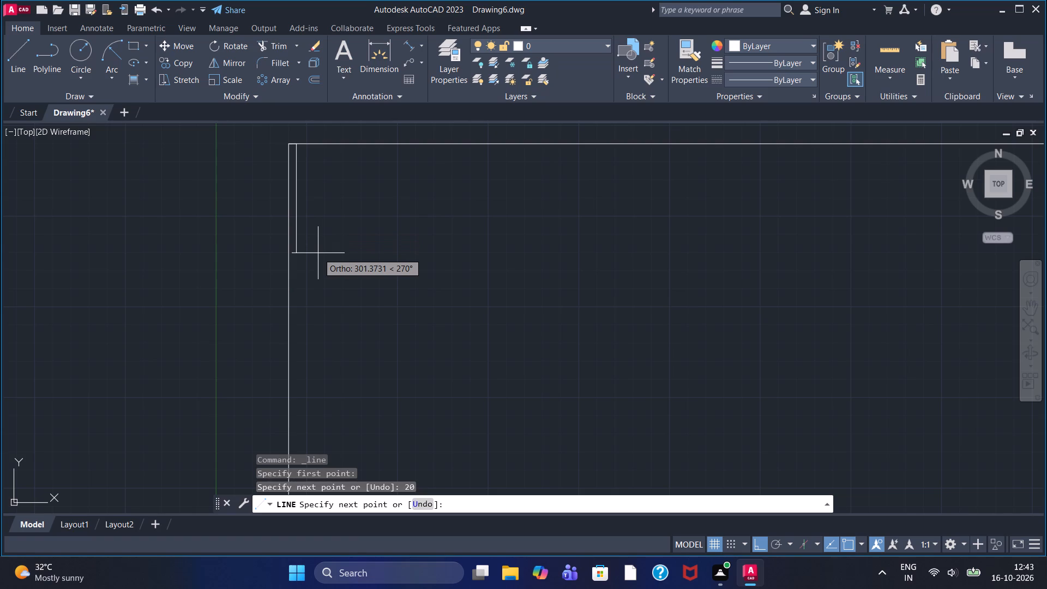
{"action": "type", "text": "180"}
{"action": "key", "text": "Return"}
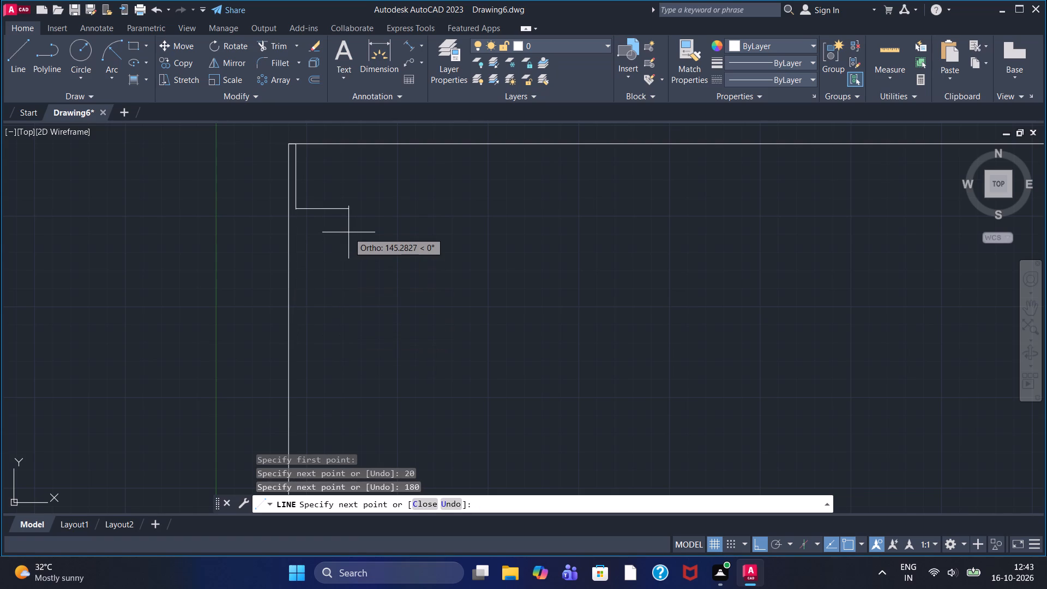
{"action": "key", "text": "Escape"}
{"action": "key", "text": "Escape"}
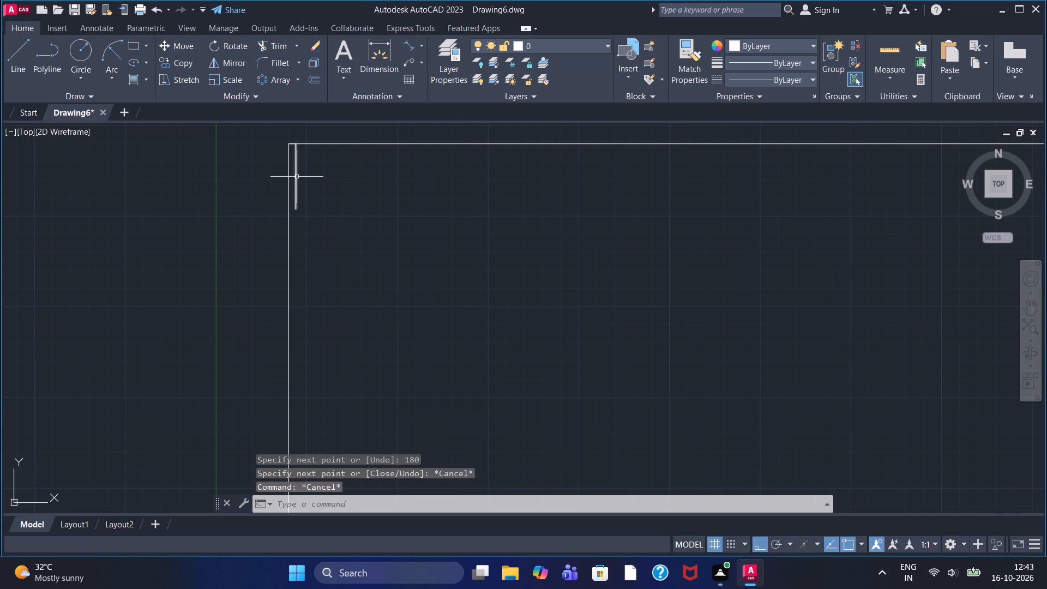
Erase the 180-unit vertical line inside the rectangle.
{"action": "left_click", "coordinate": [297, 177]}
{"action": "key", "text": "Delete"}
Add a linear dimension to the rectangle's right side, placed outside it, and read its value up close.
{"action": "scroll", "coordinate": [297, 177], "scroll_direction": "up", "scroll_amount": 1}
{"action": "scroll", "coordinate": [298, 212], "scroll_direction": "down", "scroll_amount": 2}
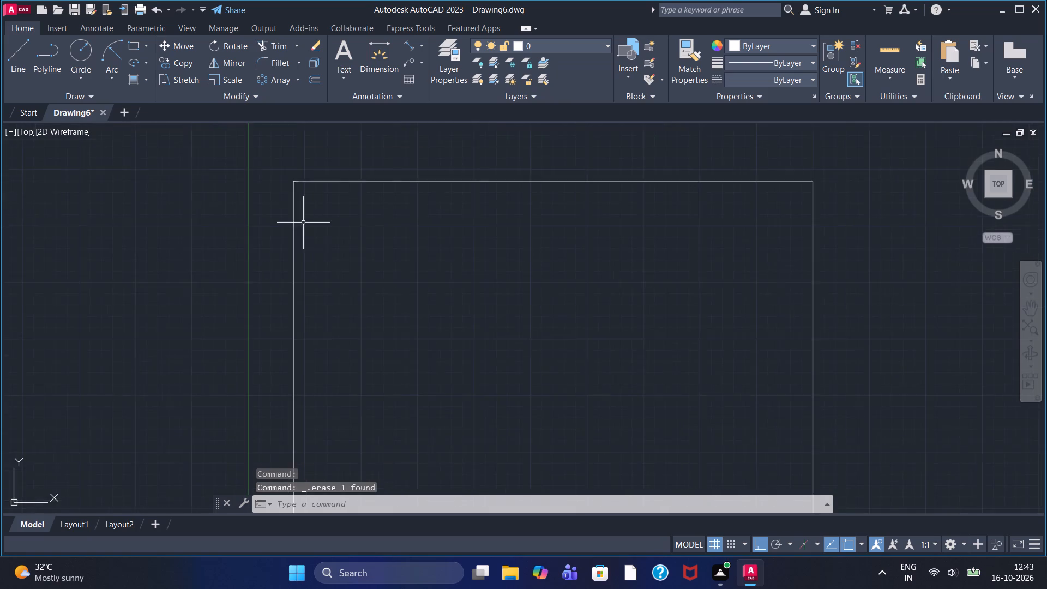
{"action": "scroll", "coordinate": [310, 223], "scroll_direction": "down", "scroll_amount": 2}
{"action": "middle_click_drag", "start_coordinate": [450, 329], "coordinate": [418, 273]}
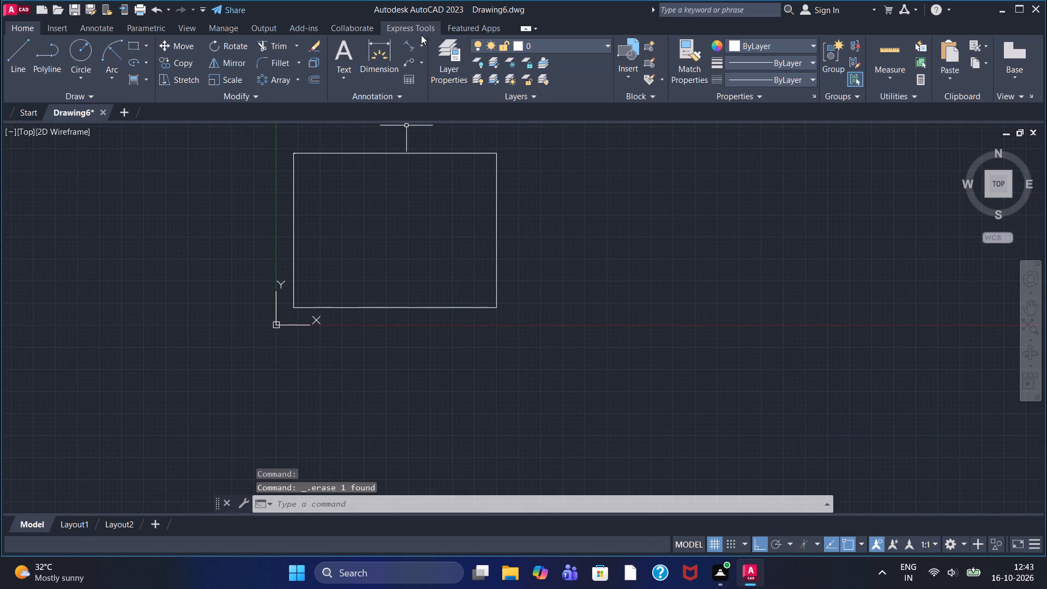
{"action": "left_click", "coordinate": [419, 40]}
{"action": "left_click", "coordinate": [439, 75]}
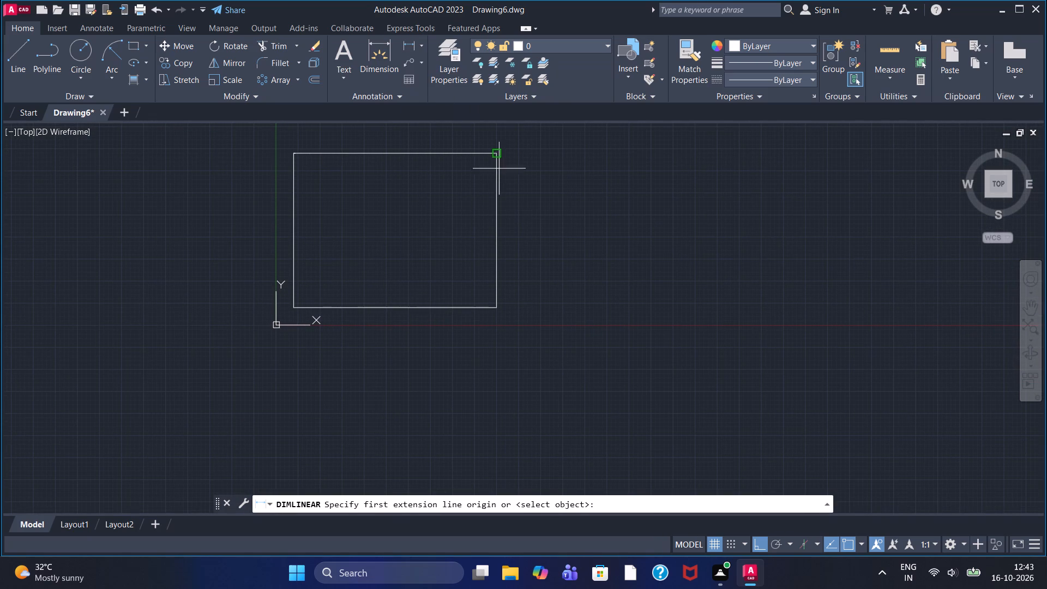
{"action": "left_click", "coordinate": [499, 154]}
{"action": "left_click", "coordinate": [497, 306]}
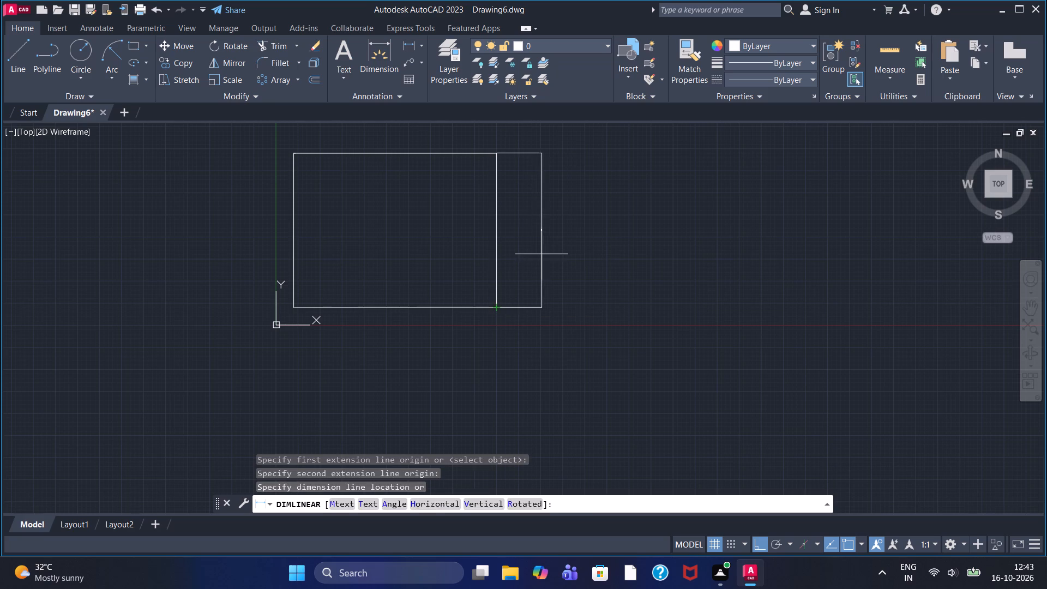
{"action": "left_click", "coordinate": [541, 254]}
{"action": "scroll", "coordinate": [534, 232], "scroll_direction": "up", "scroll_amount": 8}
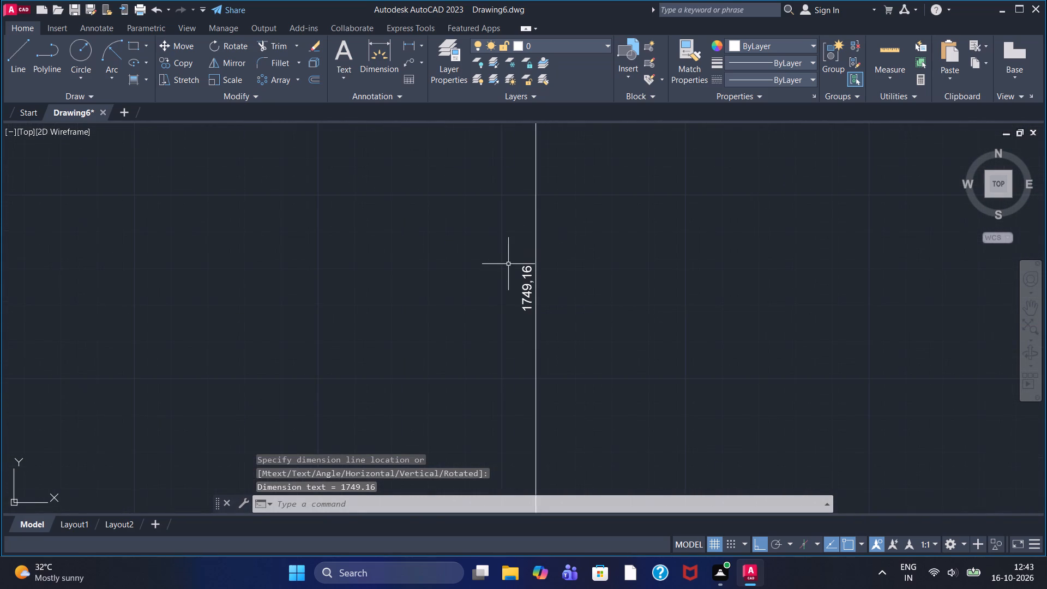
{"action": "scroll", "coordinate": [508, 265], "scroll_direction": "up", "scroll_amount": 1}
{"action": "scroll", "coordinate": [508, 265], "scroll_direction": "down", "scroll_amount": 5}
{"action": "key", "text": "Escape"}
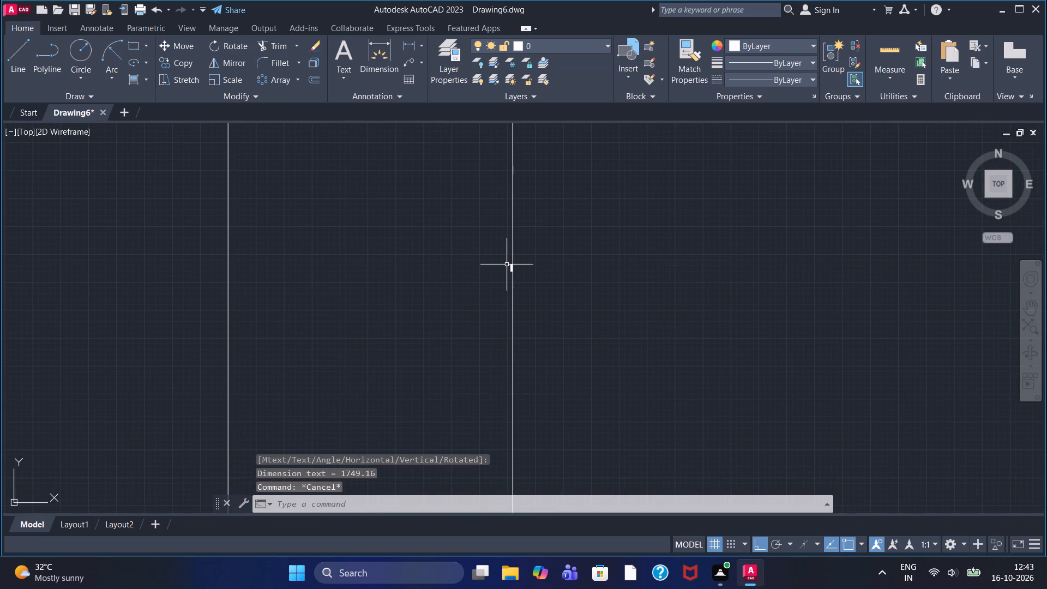
Select and erase all objects in the drawing.
{"action": "key", "text": "ctrl+a"}
{"action": "key", "text": "Delete"}
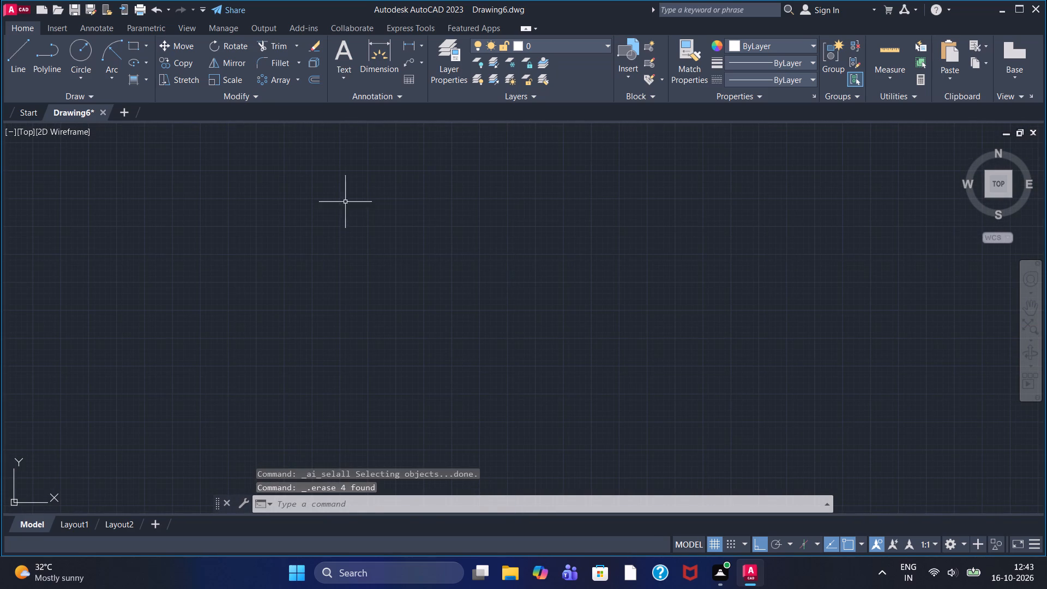
Draw a new rectangle from a freely picked upper-left corner, with the opposite corner 200 units away diagonally.
{"action": "left_click", "coordinate": [132, 44]}
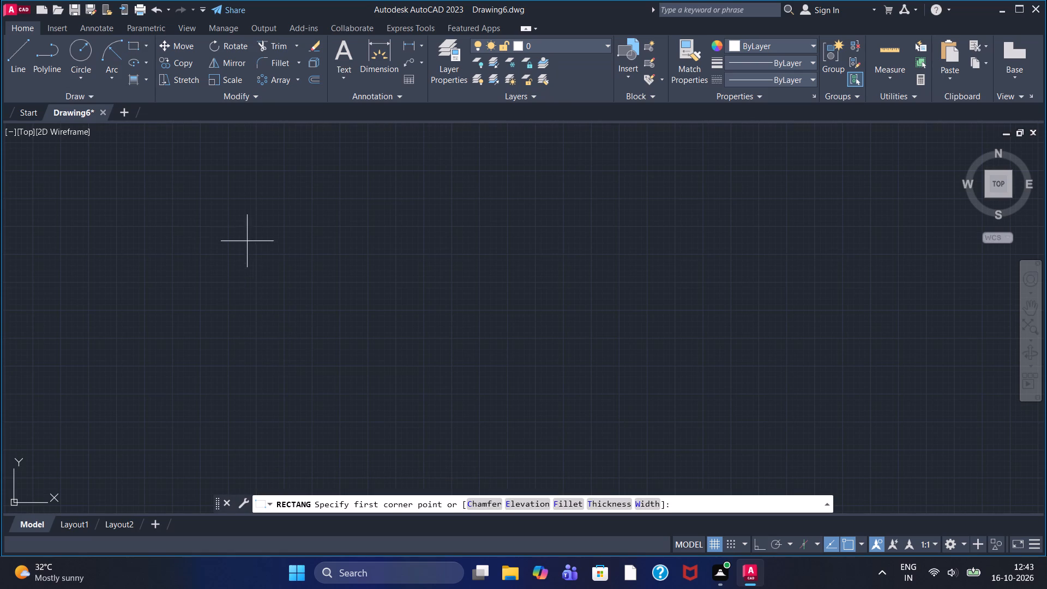
{"action": "left_click", "coordinate": [221, 177]}
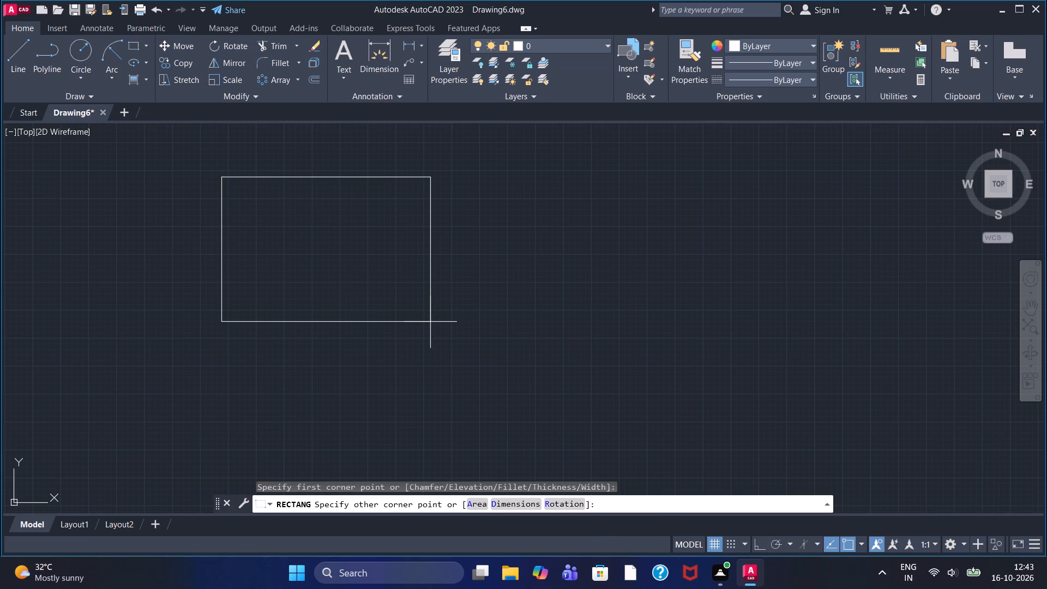
{"action": "type", "text": "200"}
{"action": "key", "text": "Return"}
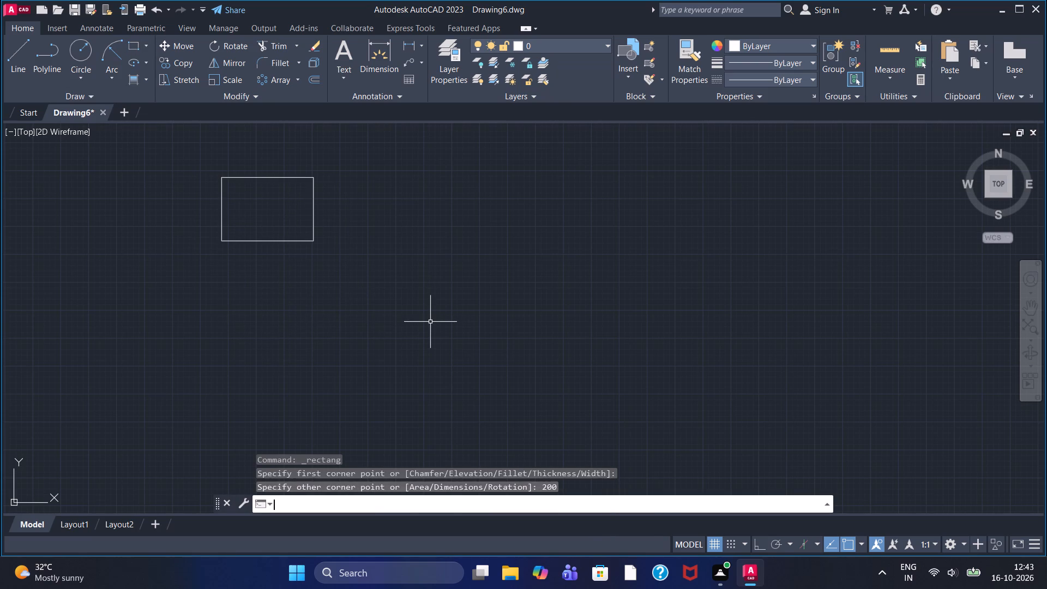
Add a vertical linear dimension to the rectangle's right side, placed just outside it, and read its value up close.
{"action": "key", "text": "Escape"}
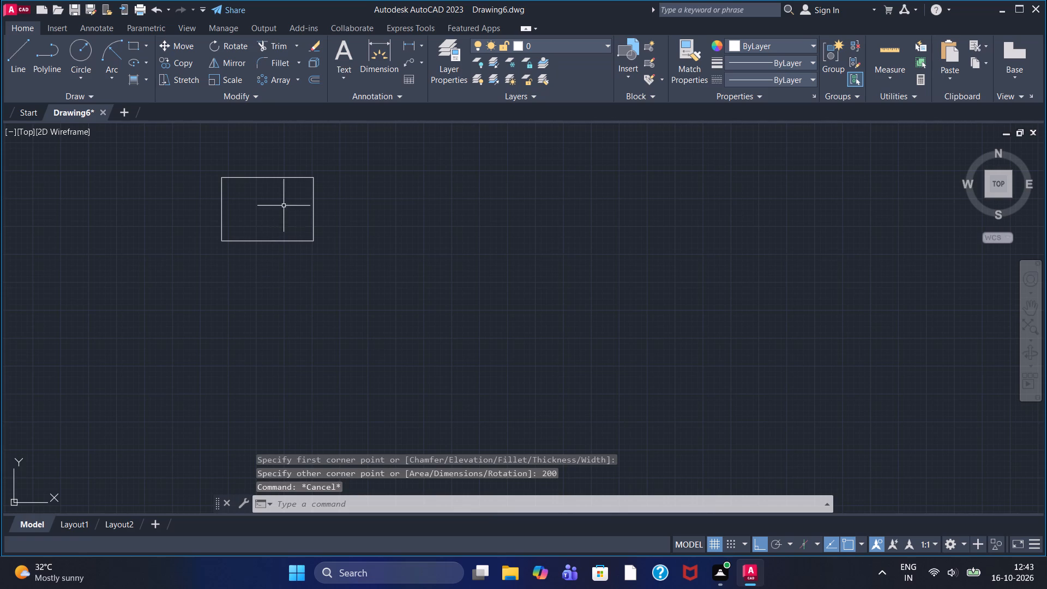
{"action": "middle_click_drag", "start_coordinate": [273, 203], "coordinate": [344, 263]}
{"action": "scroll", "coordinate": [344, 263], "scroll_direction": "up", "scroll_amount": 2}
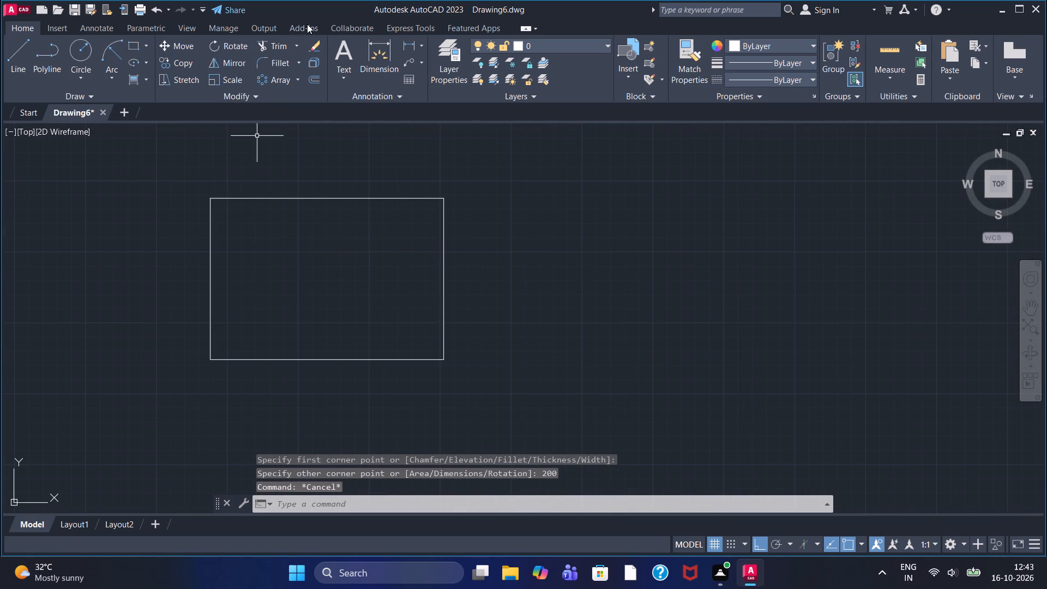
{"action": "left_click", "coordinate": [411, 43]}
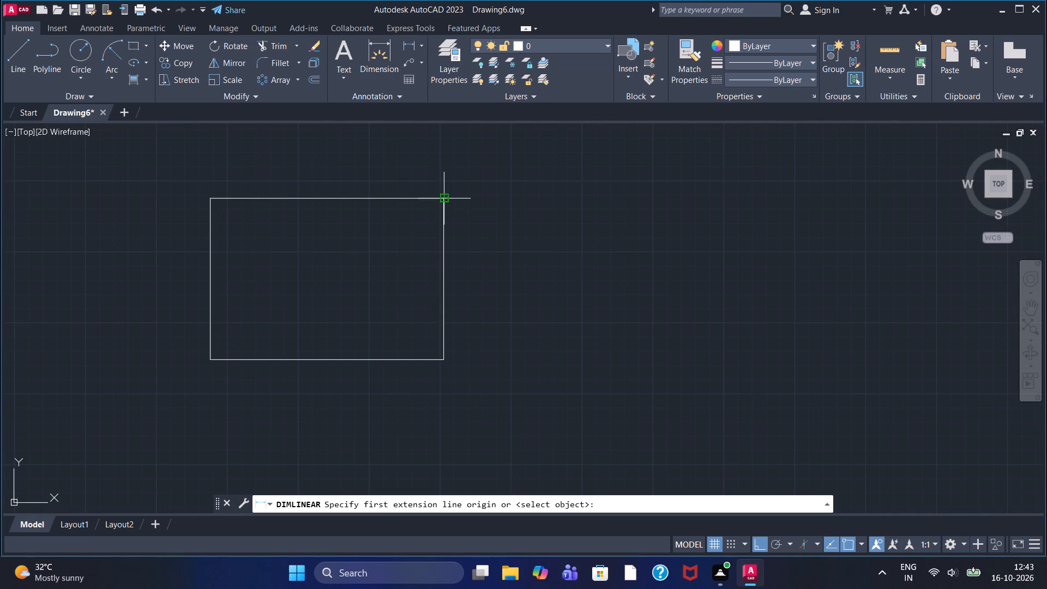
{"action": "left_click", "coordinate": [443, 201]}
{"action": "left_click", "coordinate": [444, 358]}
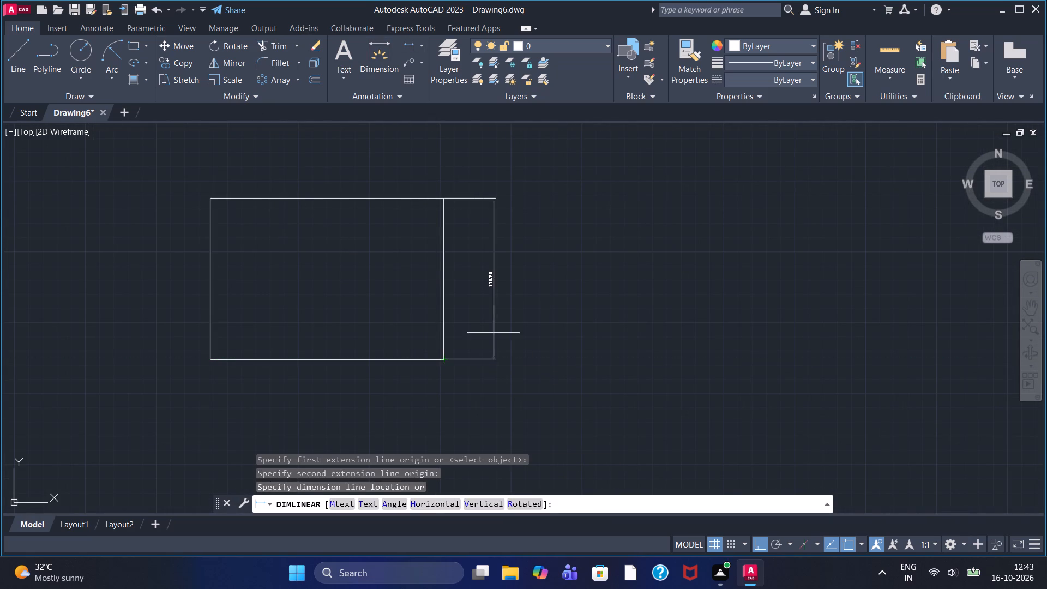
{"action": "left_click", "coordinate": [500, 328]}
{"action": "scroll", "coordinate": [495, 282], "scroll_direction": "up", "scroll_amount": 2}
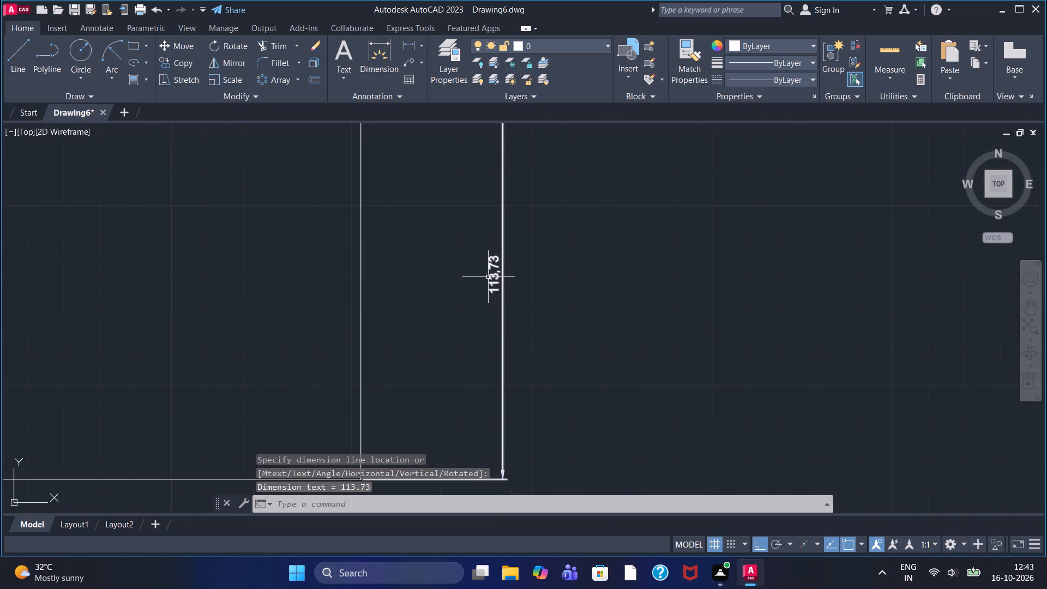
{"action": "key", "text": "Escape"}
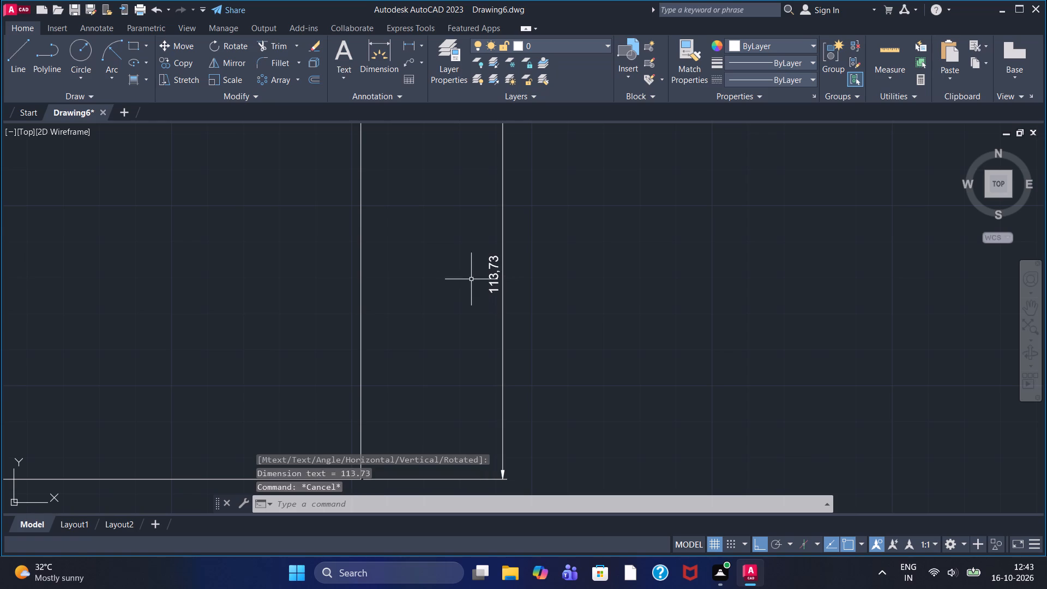
Undo the linear dimension and the rectangle so the drawing area is empty.
{"action": "key", "text": "ctrl+z"}
{"action": "key", "text": "ctrl+z"}
{"action": "key", "text": "ctrl+z"}
{"action": "key", "text": "ctrl+z"}
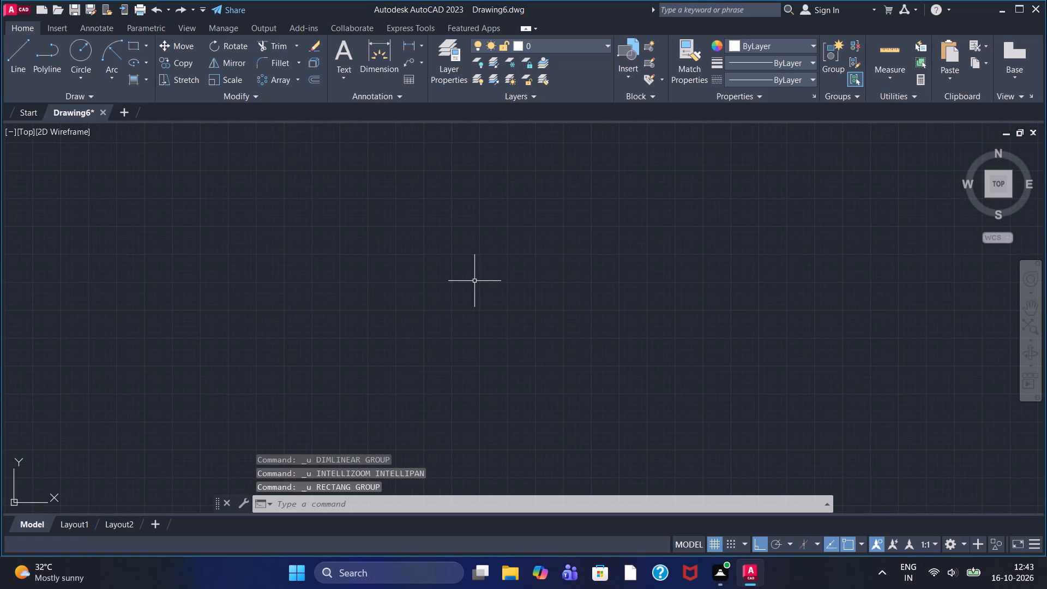
Draw a closed 200 by 200 square with the Line command, starting from a freely picked upper-left corner.
{"action": "left_click", "coordinate": [11, 58]}
{"action": "left_click", "coordinate": [248, 196]}
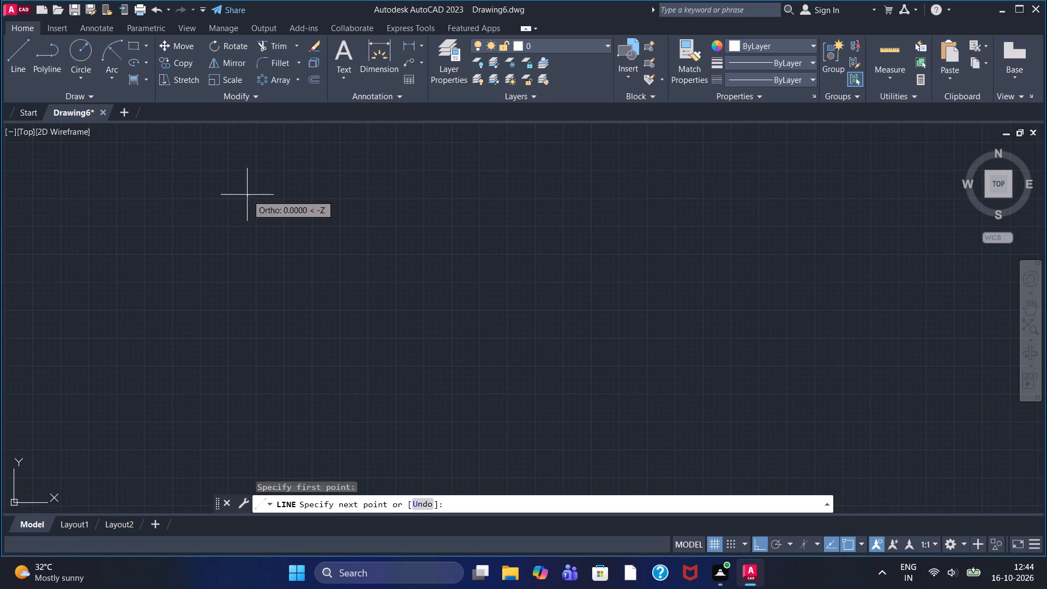
{"action": "type", "text": "20"}
{"action": "key", "text": "0"}
{"action": "key", "text": "Return"}
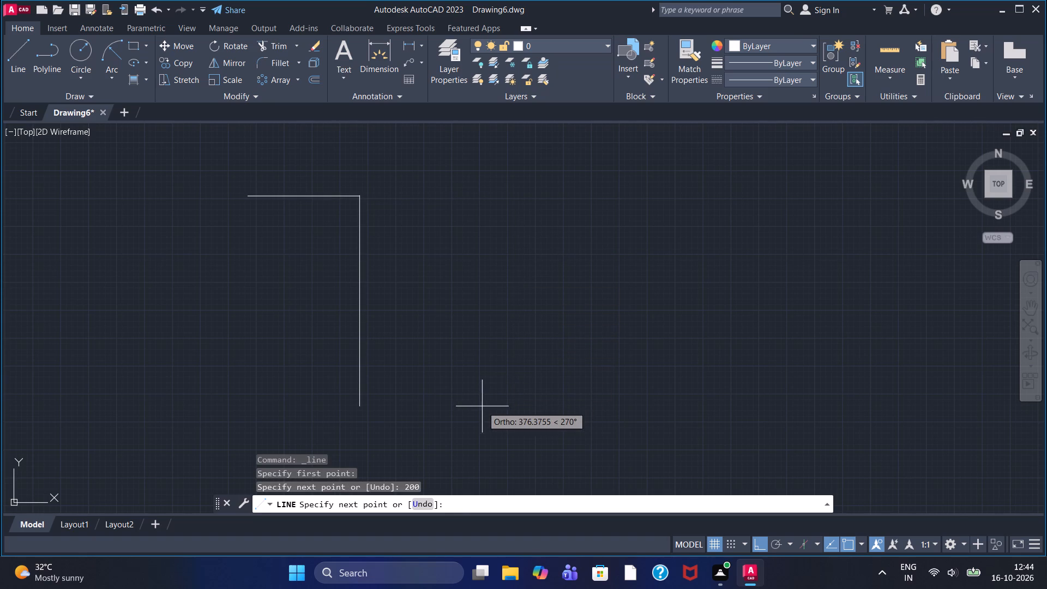
{"action": "type", "text": "200"}
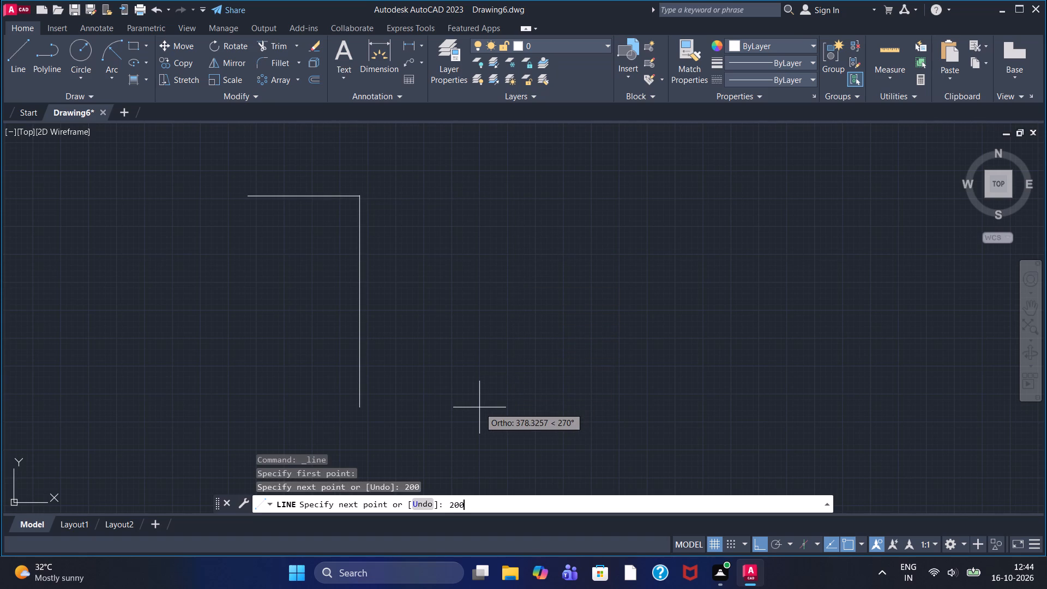
{"action": "key", "text": "Return"}
{"action": "type", "text": "200"}
{"action": "key", "text": "Return"}
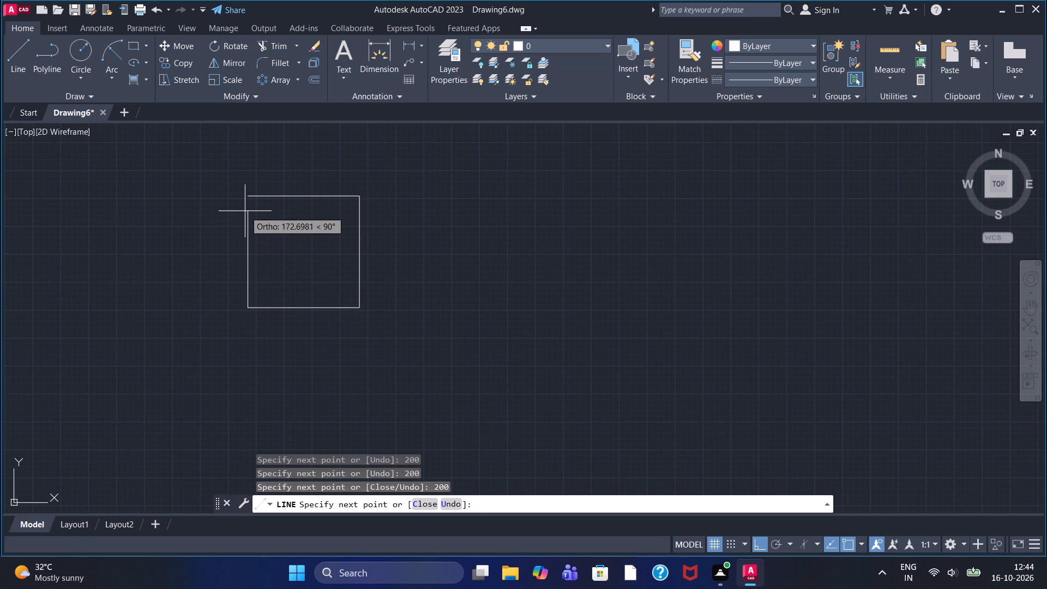
{"action": "type", "text": "200"}
{"action": "key", "text": "Return"}
{"action": "right_click", "coordinate": [208, 189]}
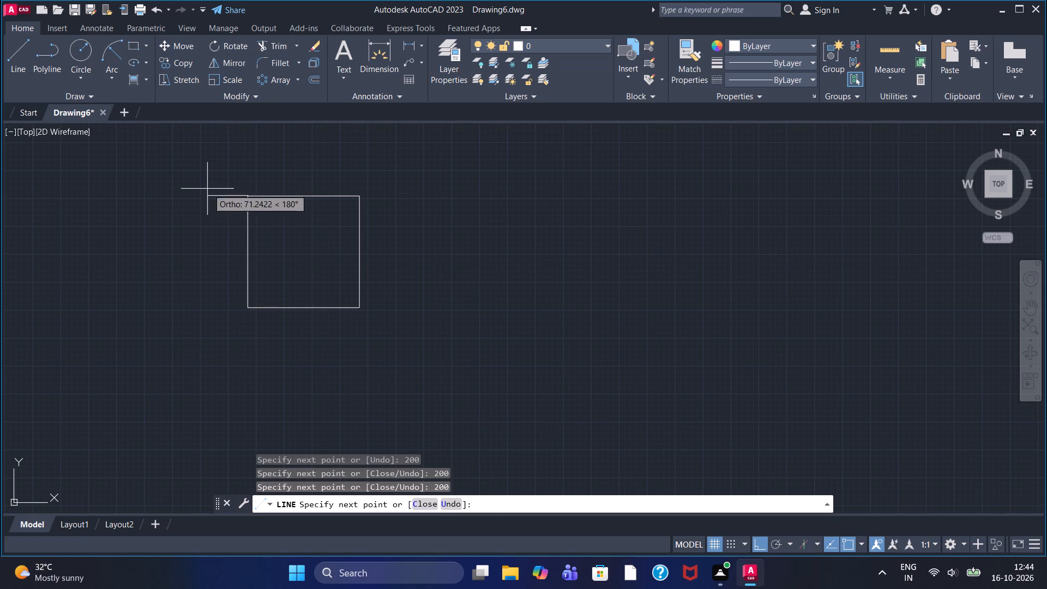
{"action": "left_click", "coordinate": [224, 197]}
From the square's upper-left corner, draw connected lines 10 units right, 190 units down and 190 units right.
{"action": "scroll", "coordinate": [273, 246], "scroll_direction": "up", "scroll_amount": 2}
{"action": "middle_click_drag", "start_coordinate": [284, 244], "coordinate": [375, 355]}
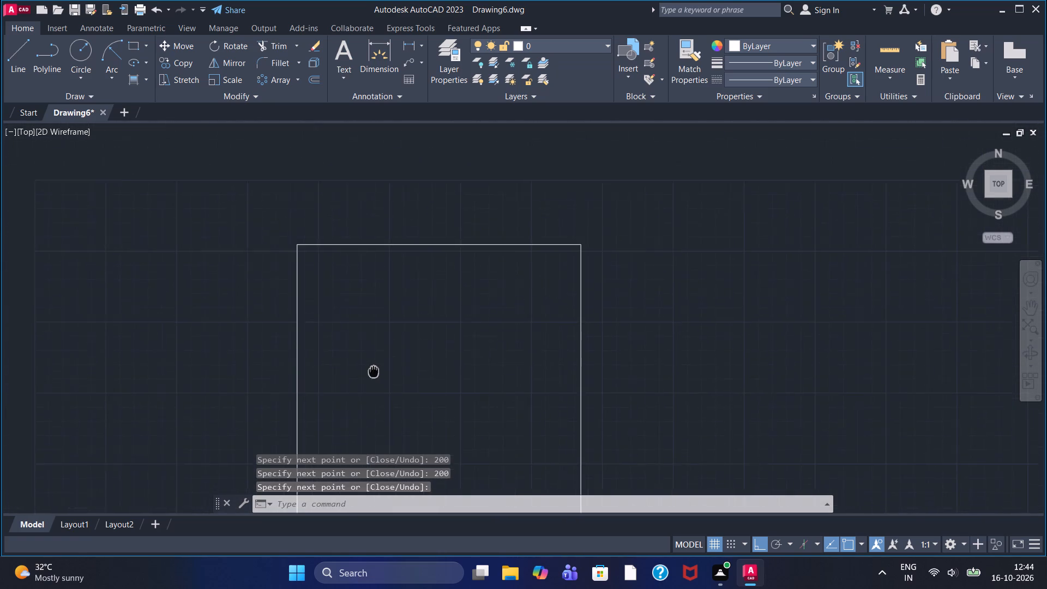
{"action": "middle_click_drag", "start_coordinate": [375, 355], "coordinate": [380, 296]}
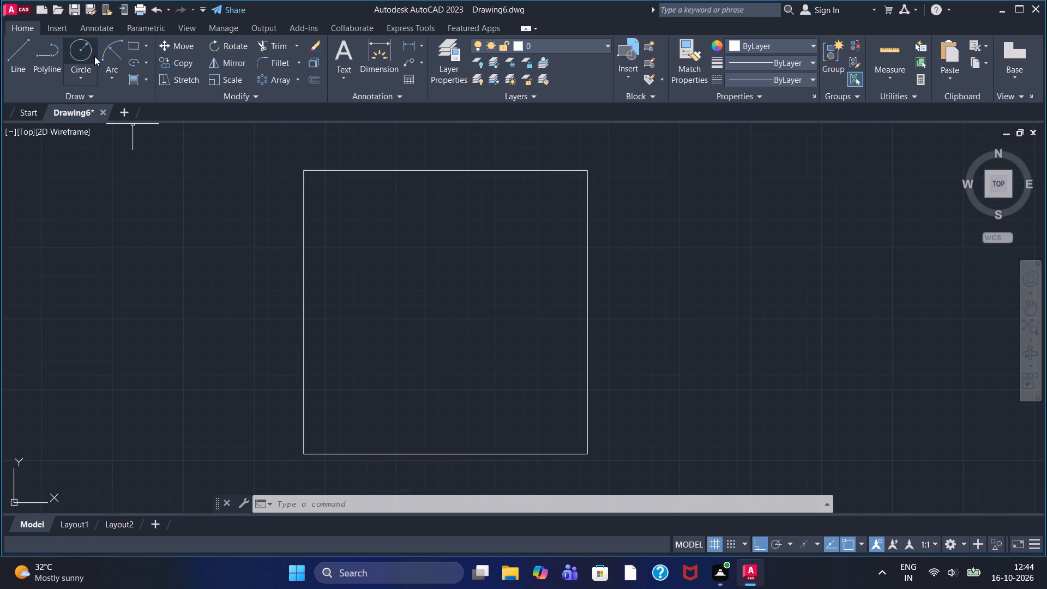
{"action": "left_click", "coordinate": [13, 56]}
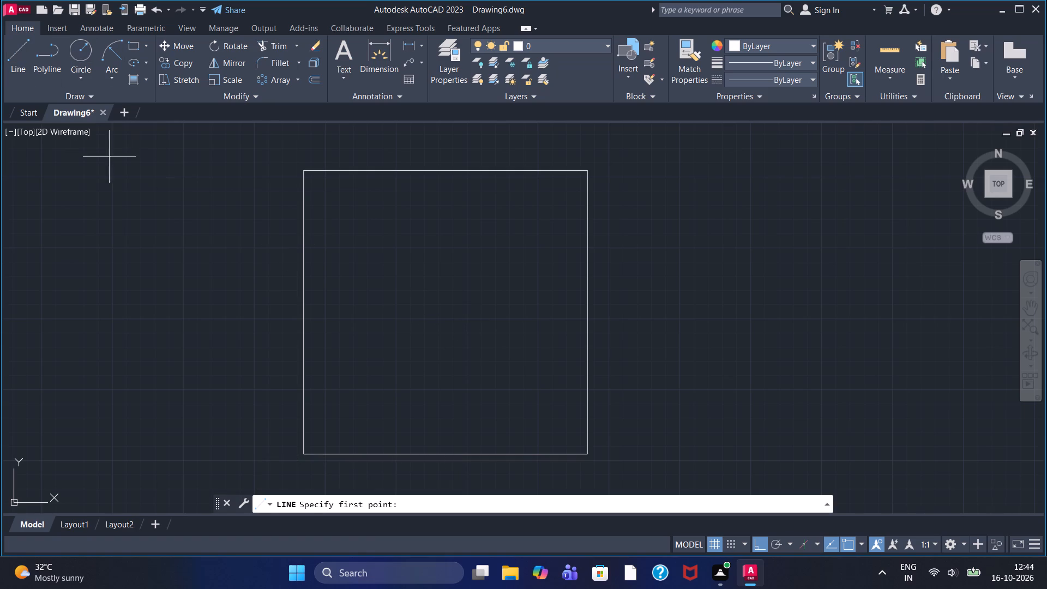
{"action": "left_click", "coordinate": [305, 172]}
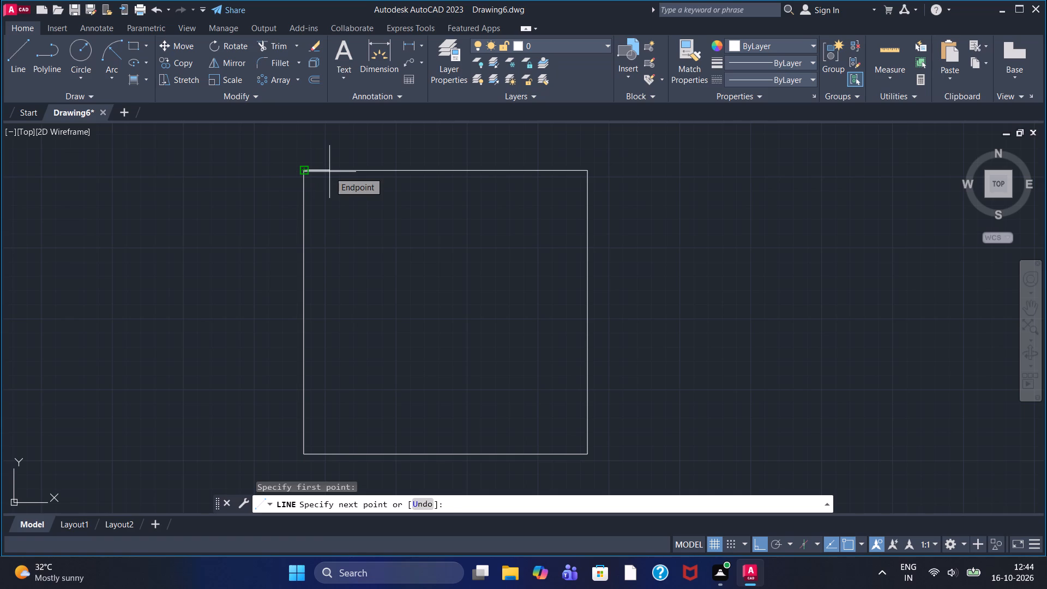
{"action": "type", "text": "10"}
{"action": "key", "text": "Return"}
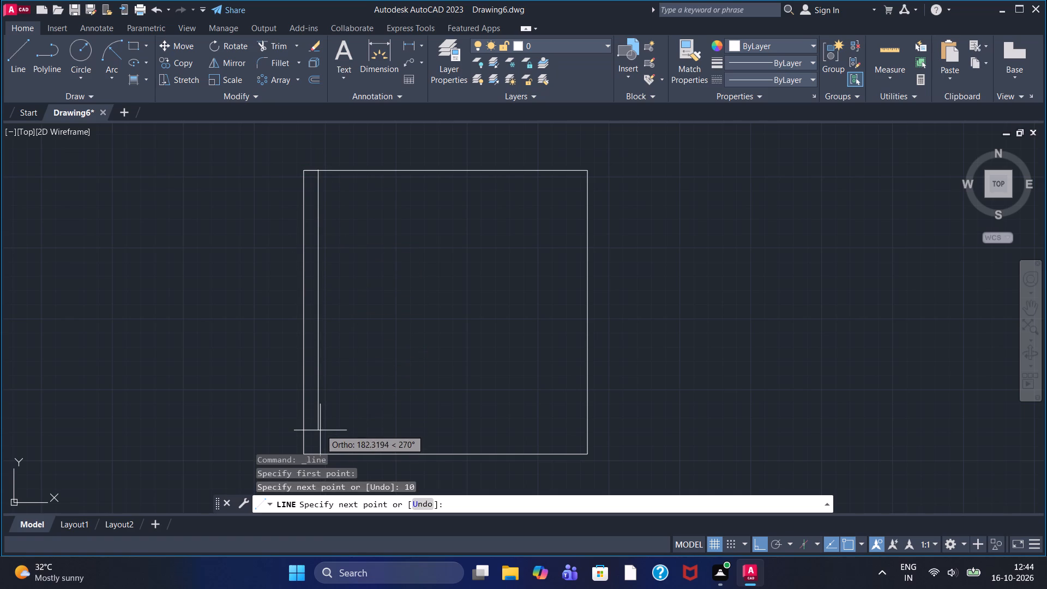
{"action": "type", "text": "19"}
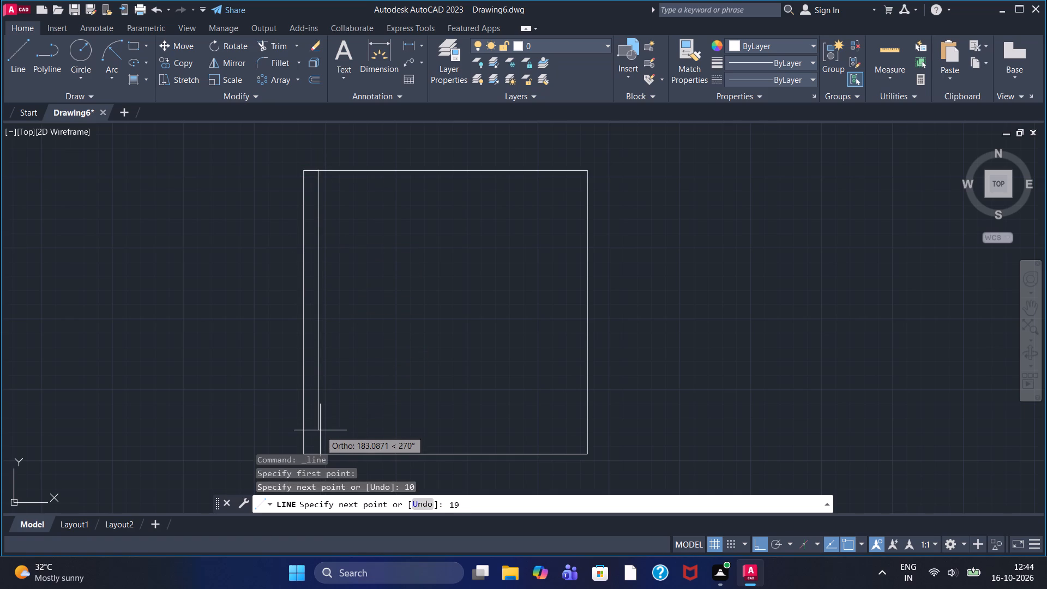
{"action": "key", "text": "0"}
{"action": "key", "text": "Return"}
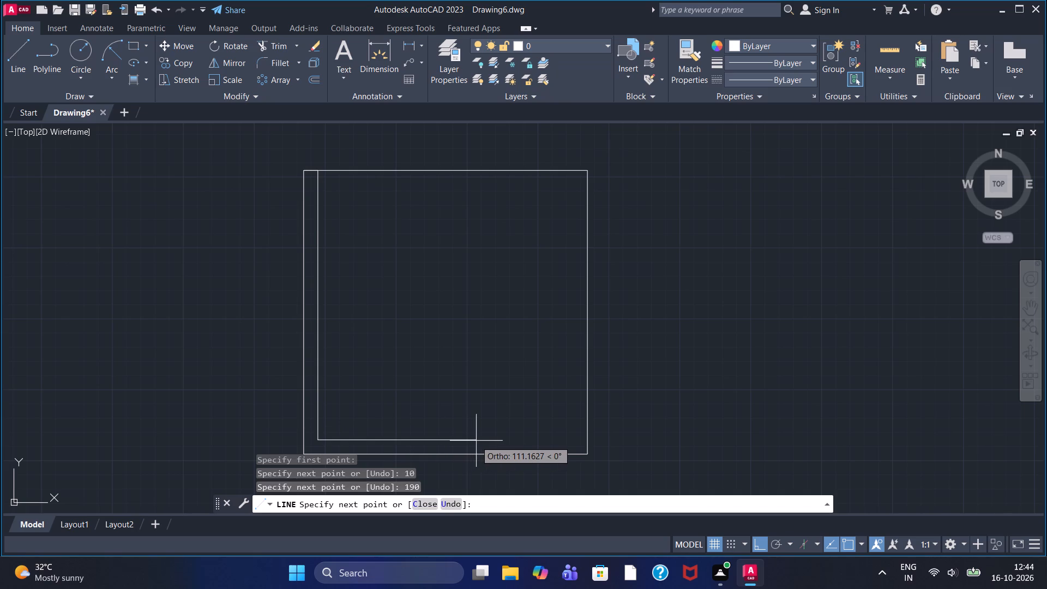
{"action": "key", "text": "1"}
{"action": "type", "text": "90"}
{"action": "key", "text": "Return"}
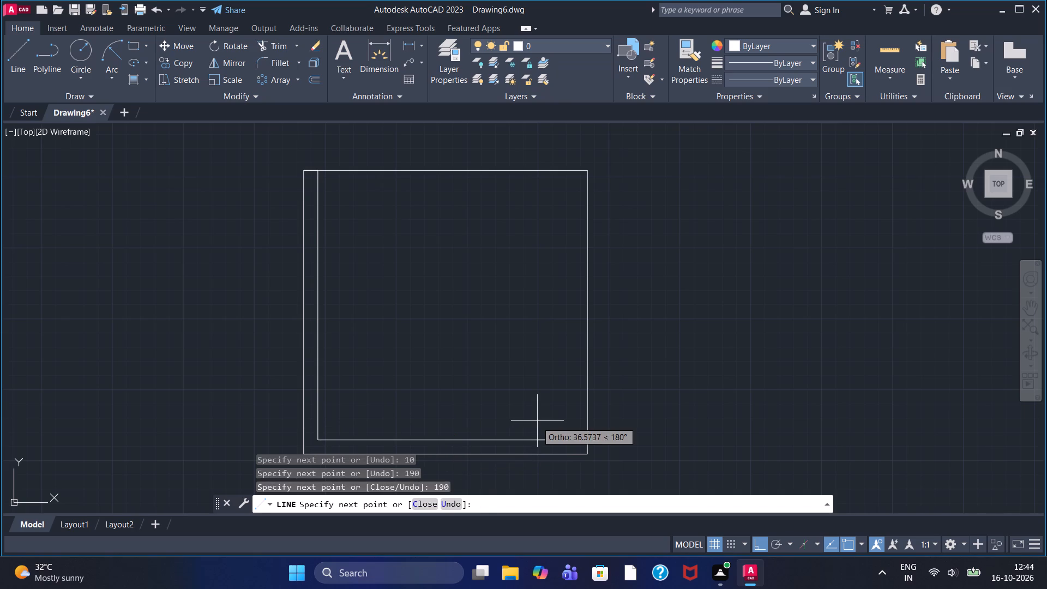
{"action": "key", "text": "Escape"}
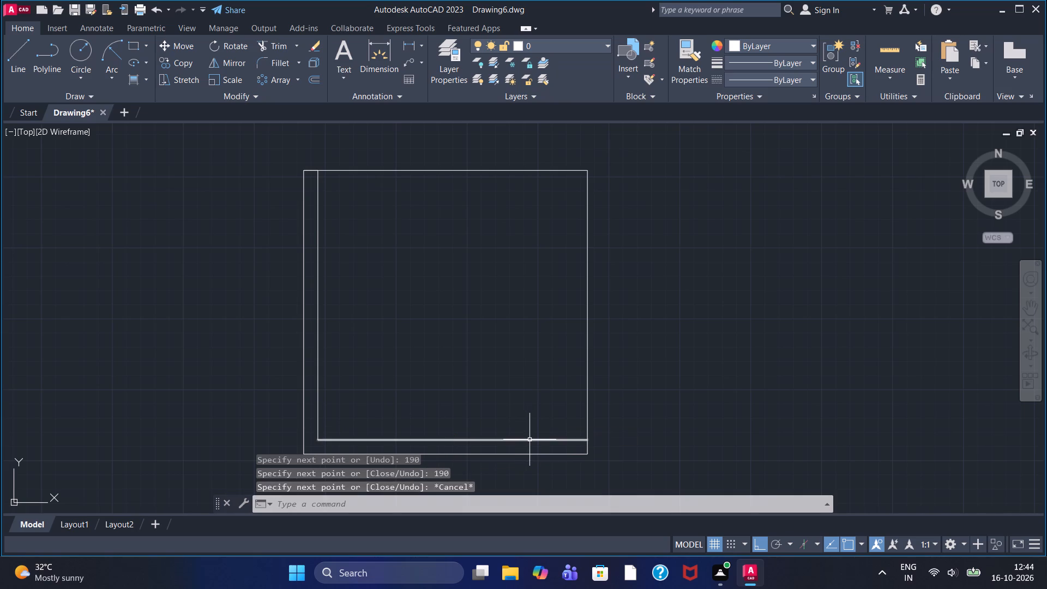
Erase the 190-unit horizontal line near the square's bottom edge.
{"action": "left_click", "coordinate": [529, 440]}
{"action": "key", "text": "Delete"}
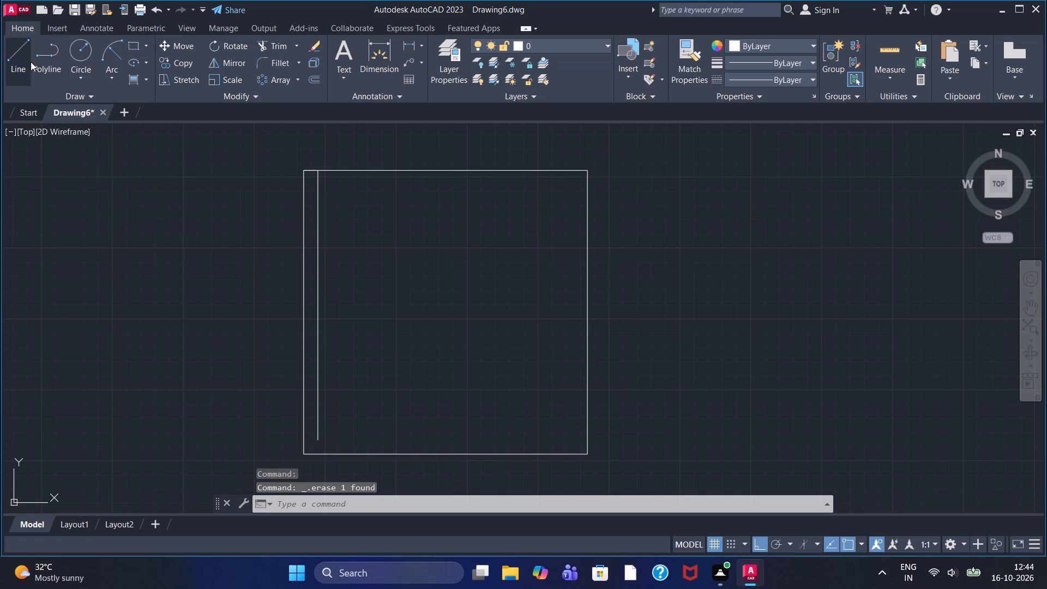
From the inner vertical line's lower end, draw connected 180-unit lines right, up and left to close the inner square.
{"action": "left_click", "coordinate": [31, 62]}
{"action": "left_click", "coordinate": [317, 437]}
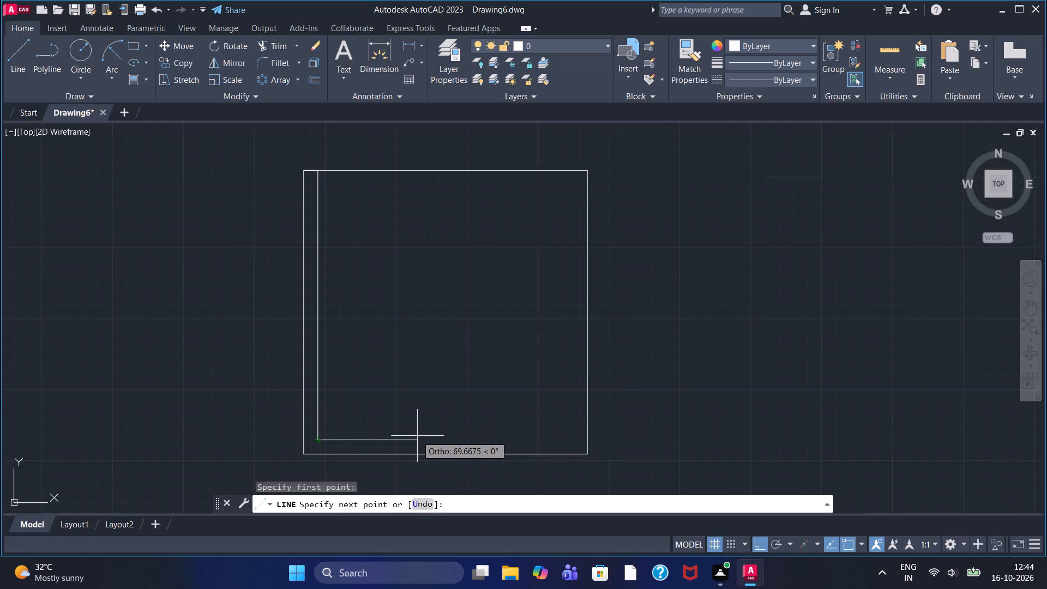
{"action": "type", "text": "180"}
{"action": "key", "text": "Return"}
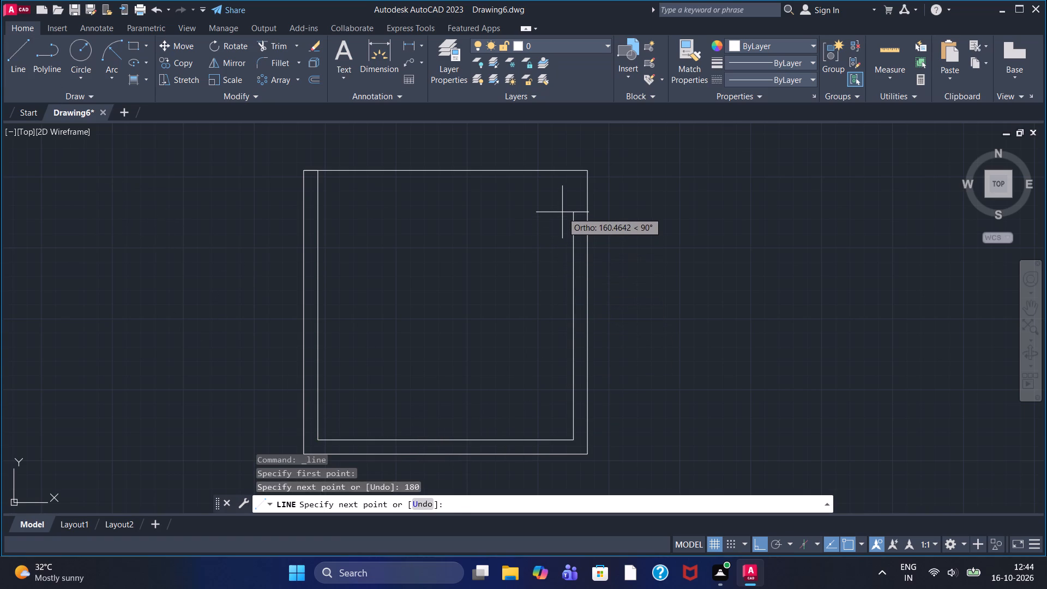
{"action": "type", "text": "180"}
{"action": "key", "text": "Return"}
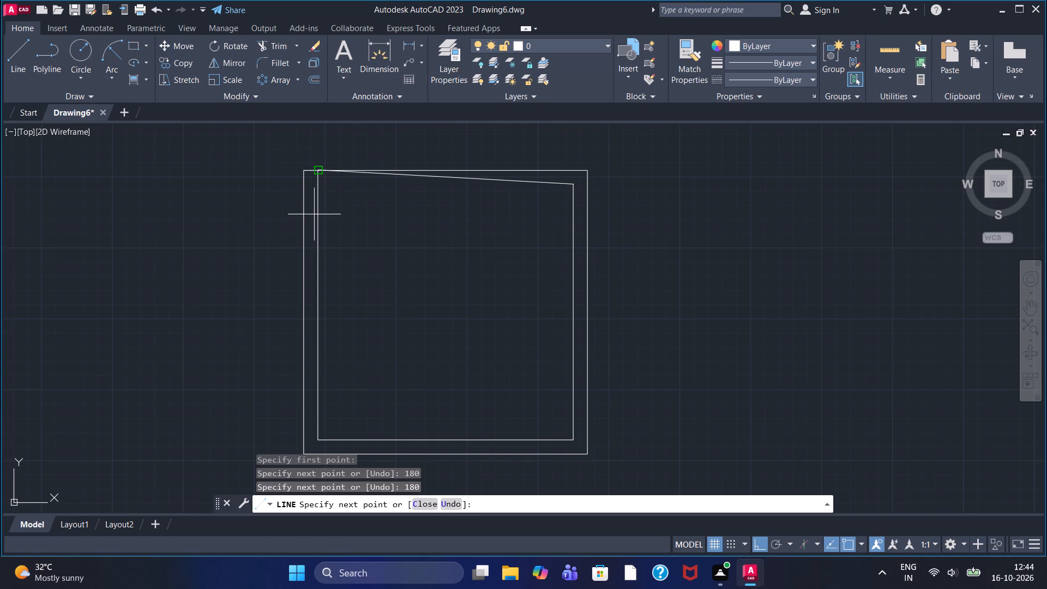
{"action": "type", "text": "180"}
{"action": "key", "text": "Return"}
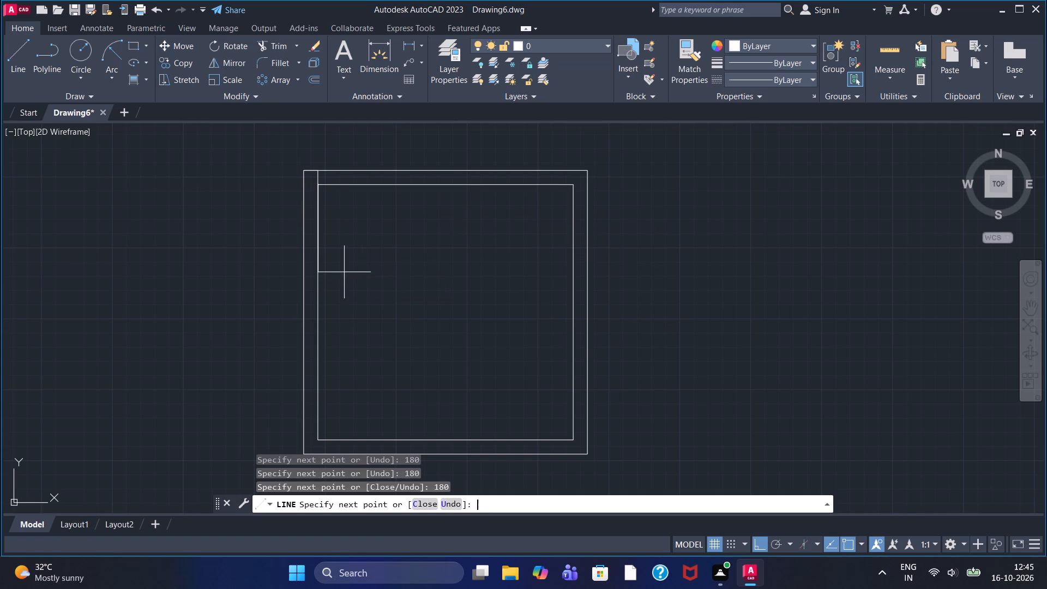
{"action": "key", "text": "Escape"}
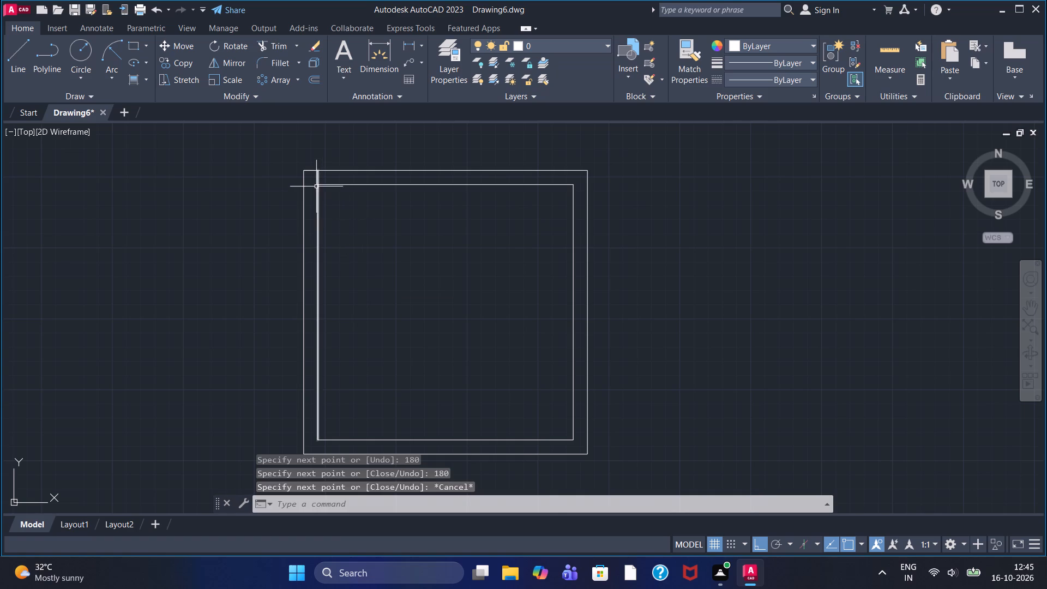
Trim the vertical stub above the inner square's upper-left corner and the short overlapping segment on the outer top edge.
{"action": "scroll", "coordinate": [311, 179], "scroll_direction": "up", "scroll_amount": 2}
{"action": "left_click", "coordinate": [279, 39]}
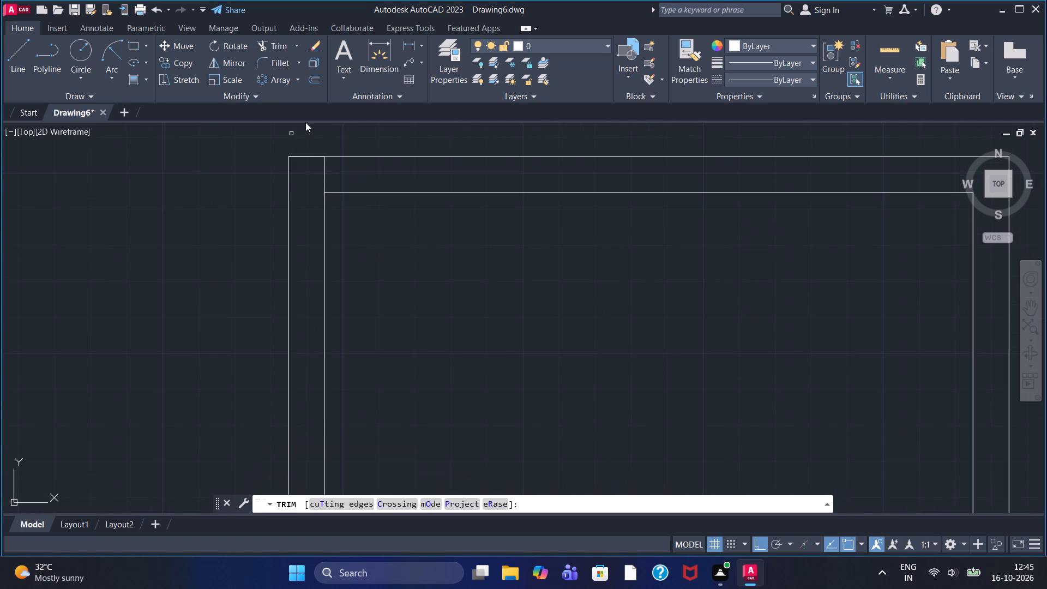
{"action": "left_click", "coordinate": [324, 171]}
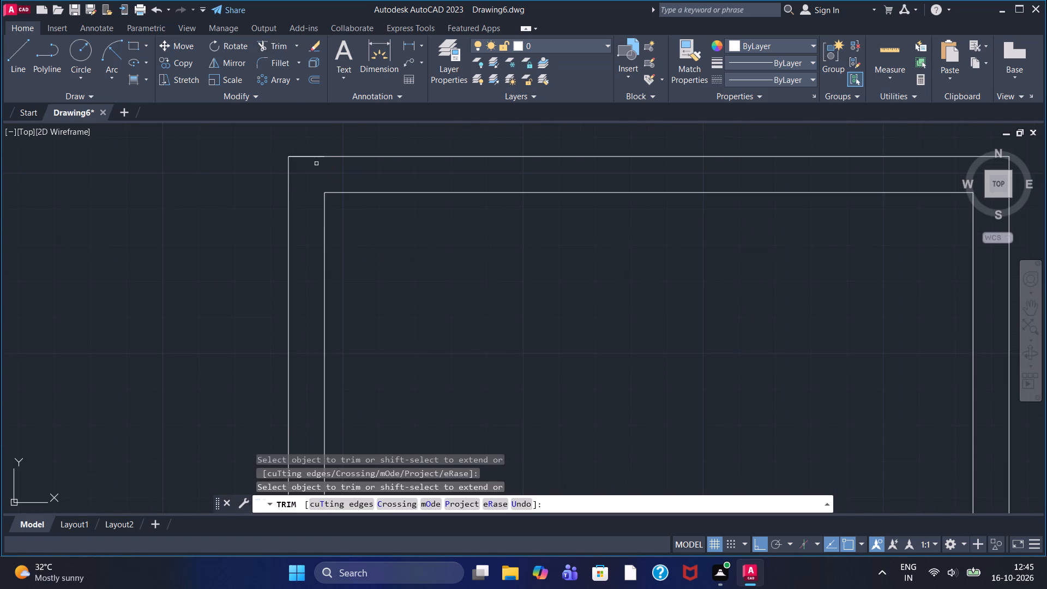
{"action": "left_click", "coordinate": [303, 155]}
{"action": "scroll", "coordinate": [509, 354], "scroll_direction": "down", "scroll_amount": 1}
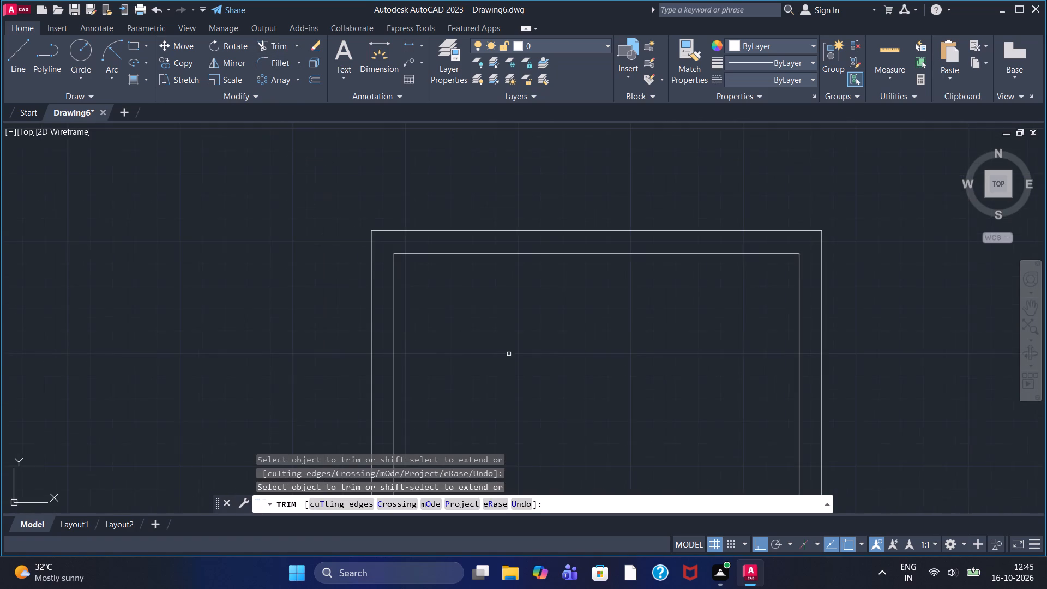
{"action": "scroll", "coordinate": [504, 344], "scroll_direction": "up", "scroll_amount": 1}
{"action": "scroll", "coordinate": [495, 346], "scroll_direction": "down", "scroll_amount": 2}
{"action": "scroll", "coordinate": [499, 355], "scroll_direction": "up", "scroll_amount": 1}
{"action": "middle_click_drag", "start_coordinate": [532, 381], "coordinate": [475, 297]}
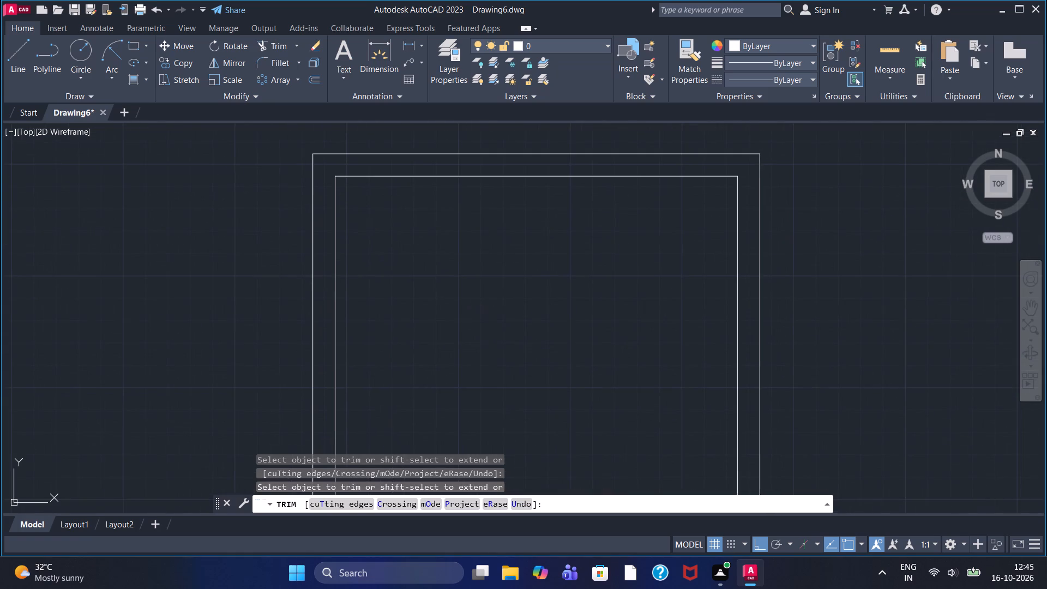
{"action": "scroll", "coordinate": [482, 312], "scroll_direction": "down", "scroll_amount": 2}
{"action": "middle_click_drag", "start_coordinate": [528, 353], "coordinate": [466, 312]}
{"action": "key", "text": "Escape"}
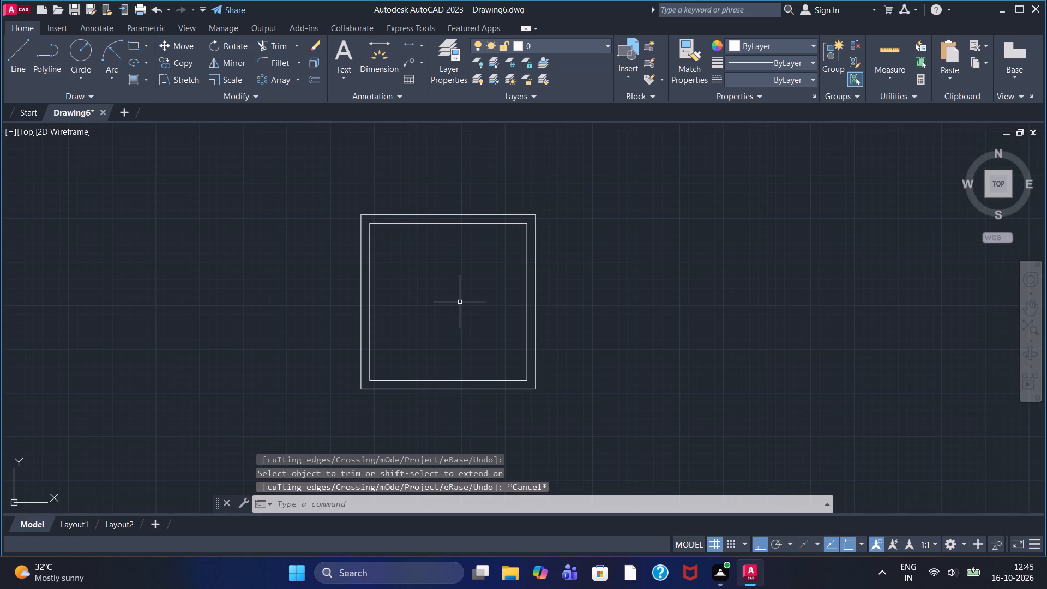
Enable the Geometric Center object snap.
{"action": "left_click", "coordinate": [865, 544]}
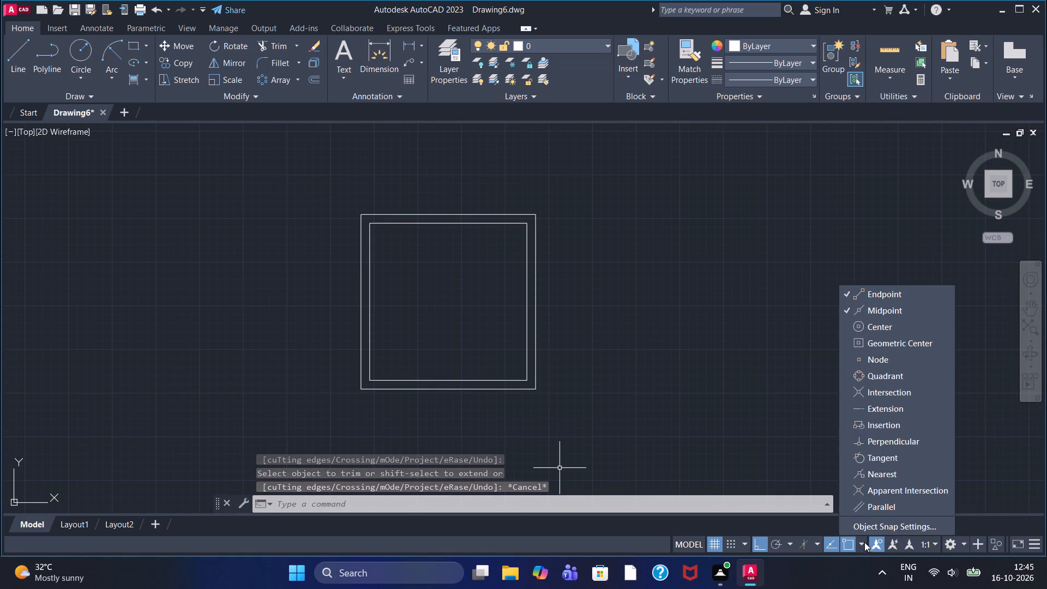
{"action": "left_click", "coordinate": [901, 345]}
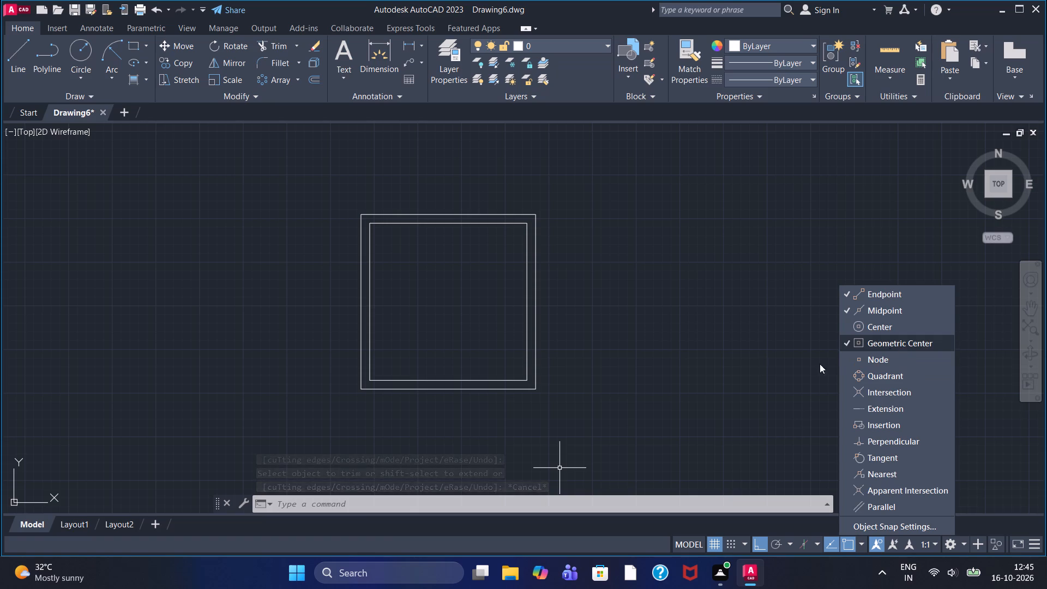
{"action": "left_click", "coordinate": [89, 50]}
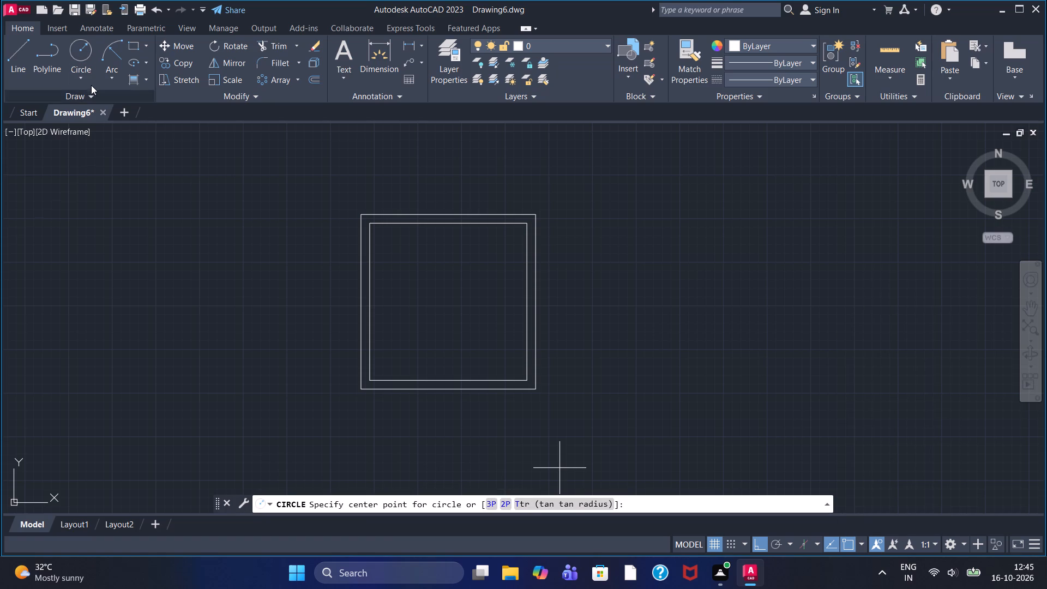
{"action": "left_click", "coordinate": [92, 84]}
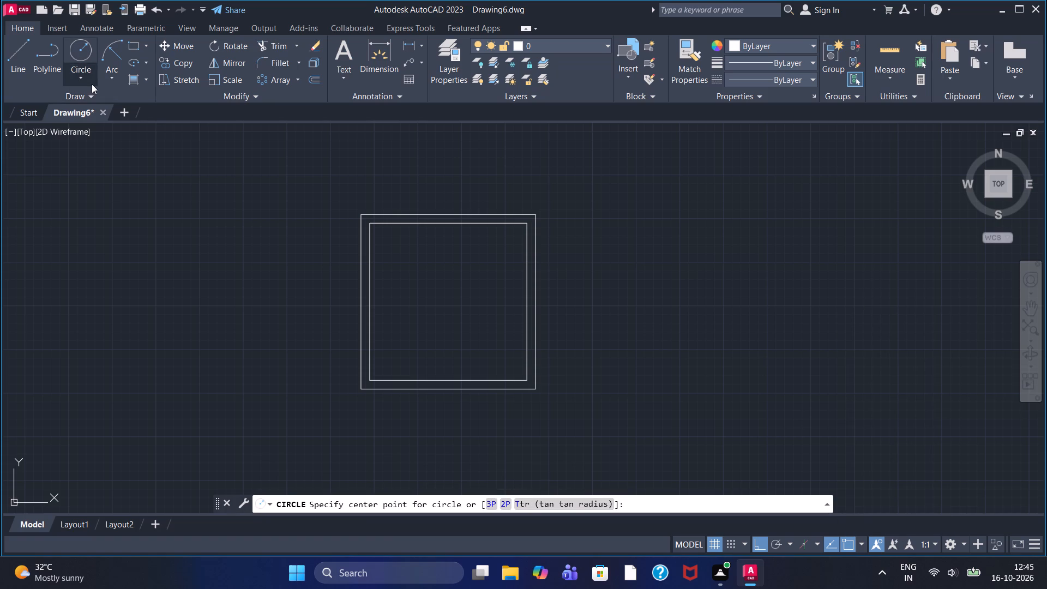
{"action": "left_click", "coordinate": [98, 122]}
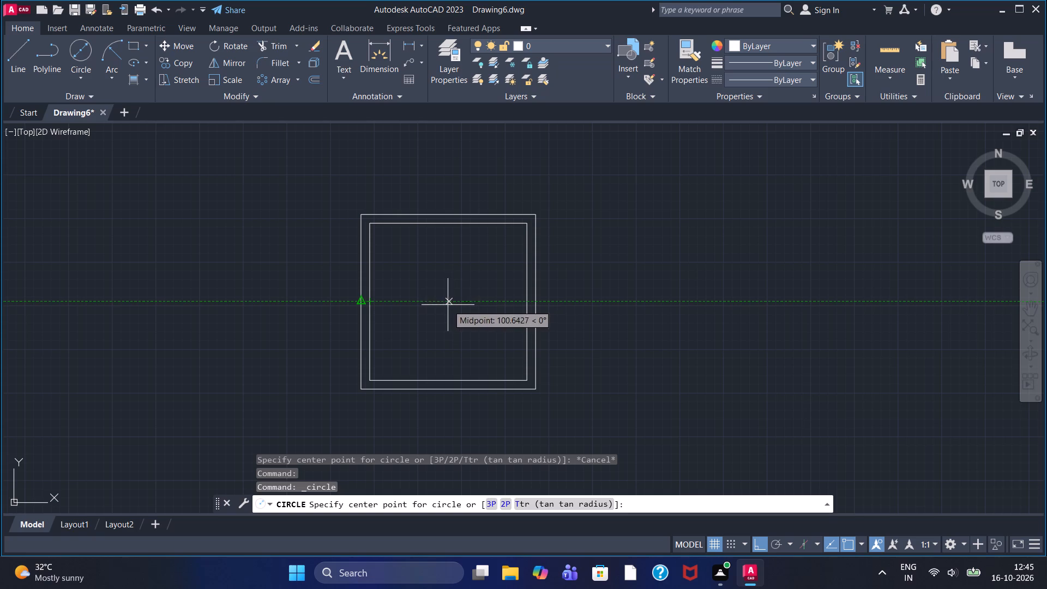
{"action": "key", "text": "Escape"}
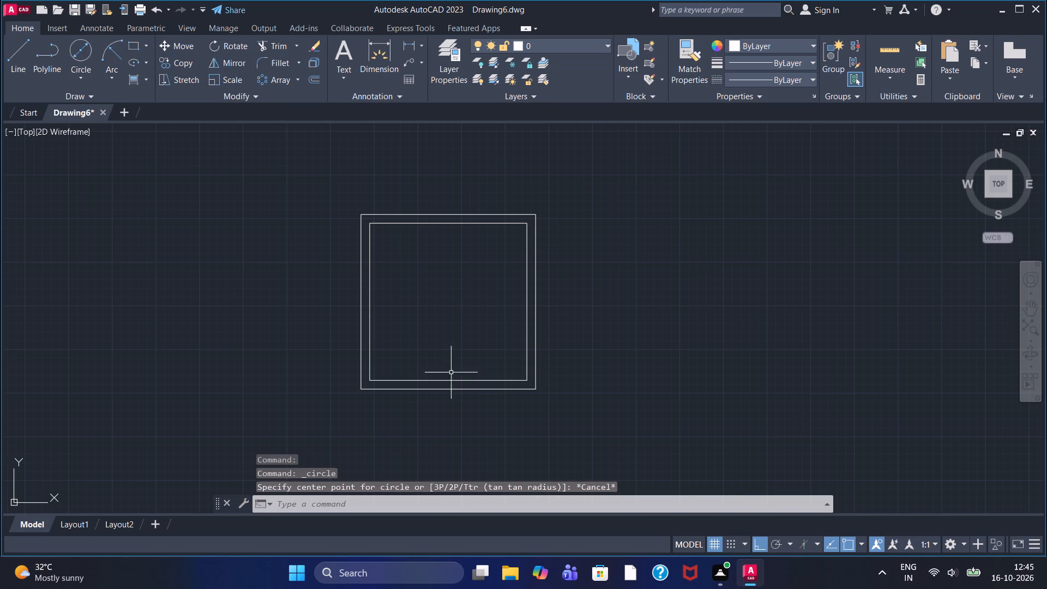
Enable the Center object snap.
{"action": "left_click", "coordinate": [858, 546]}
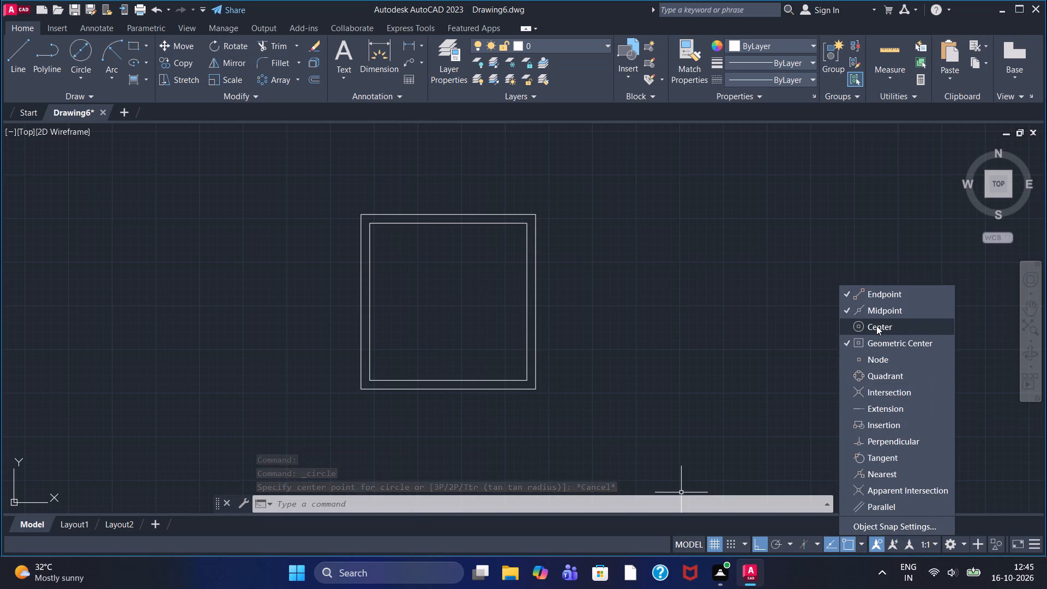
{"action": "left_click", "coordinate": [876, 326]}
{"action": "left_click", "coordinate": [709, 302]}
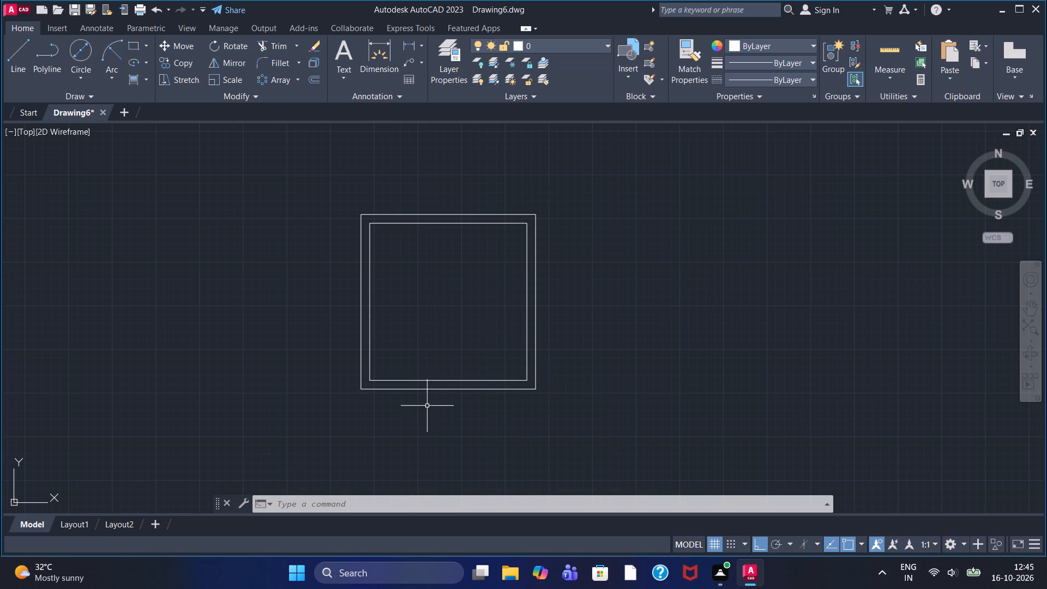
Draw a vertical and a horizontal centerline joining the midpoints of the outer square's opposite edges.
{"action": "left_click", "coordinate": [11, 45]}
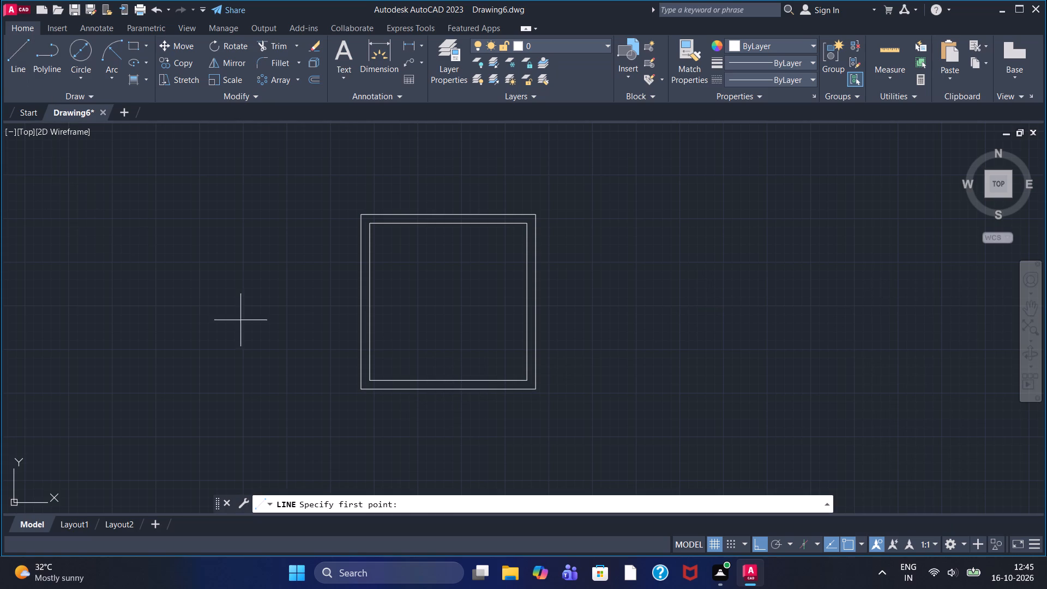
{"action": "left_click", "coordinate": [451, 390]}
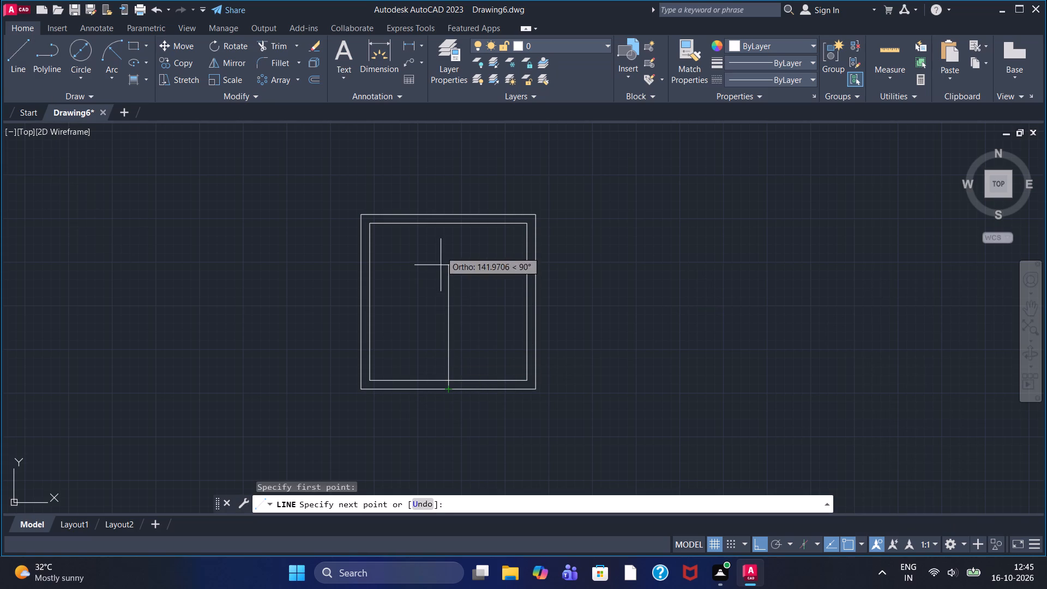
{"action": "double_click", "coordinate": [446, 207]}
{"action": "key", "text": "Escape"}
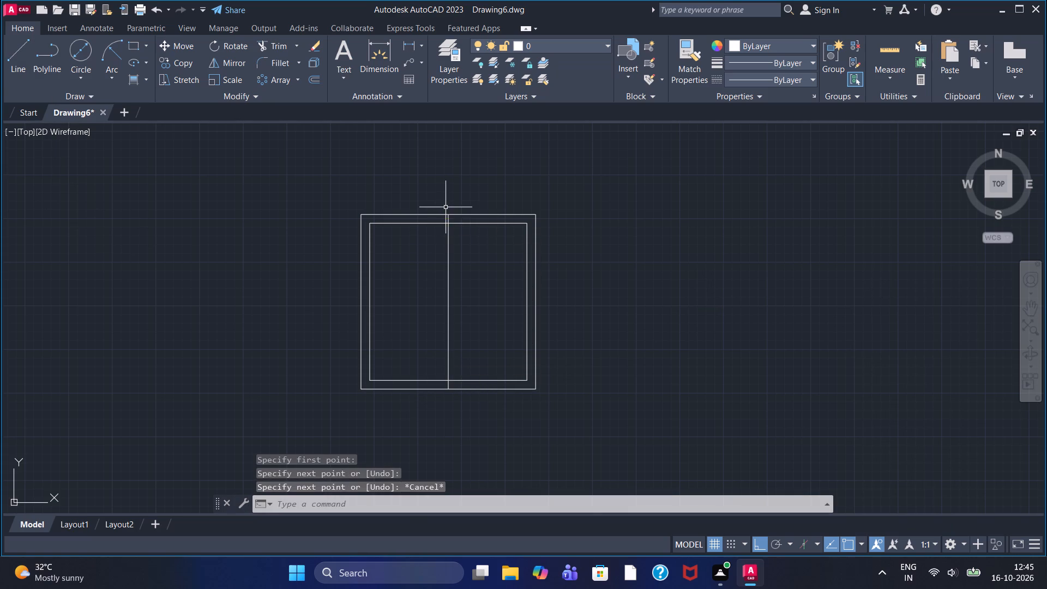
{"action": "double_click", "coordinate": [5, 53]}
{"action": "left_click_drag", "start_coordinate": [359, 302], "coordinate": [370, 303]}
{"action": "left_click", "coordinate": [538, 299]}
{"action": "key", "text": "Escape"}
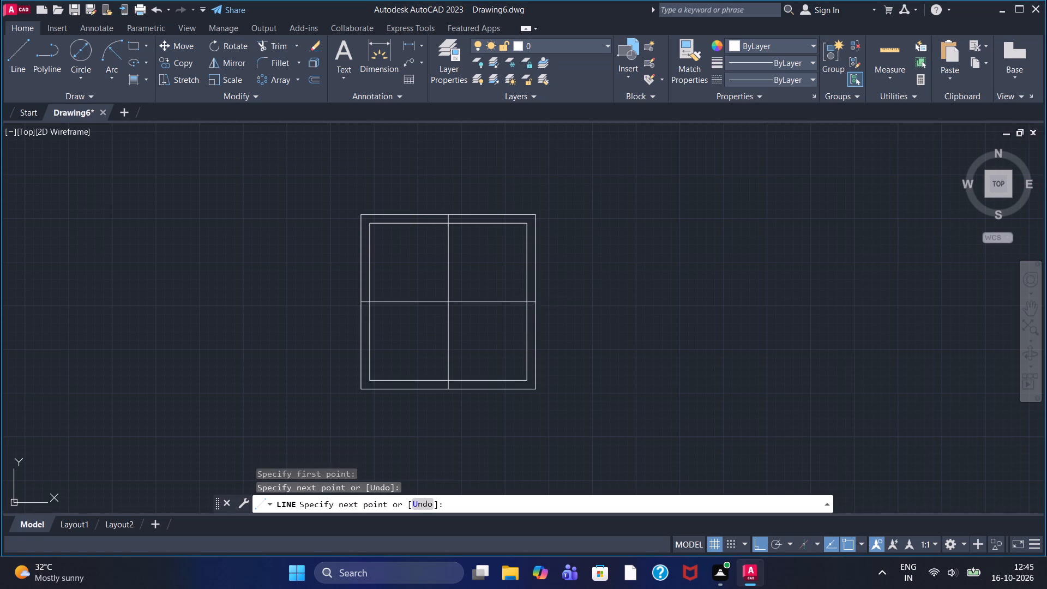
Draw two concentric circles with diameters 77 and 55, centered where the two centerlines cross.
{"action": "left_click", "coordinate": [73, 53]}
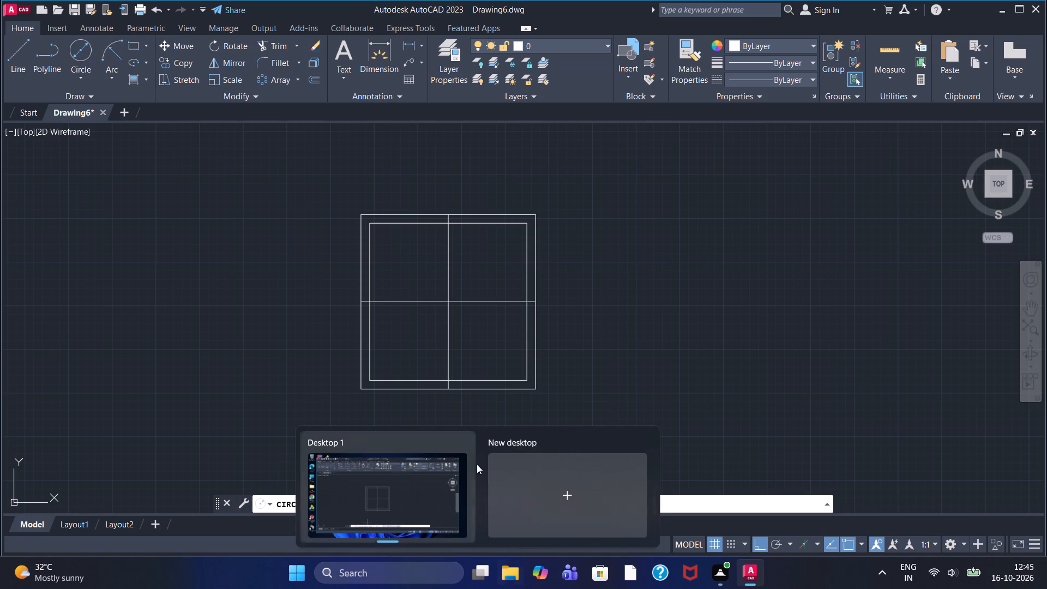
{"action": "left_click", "coordinate": [448, 302]}
{"action": "type", "text": "77"}
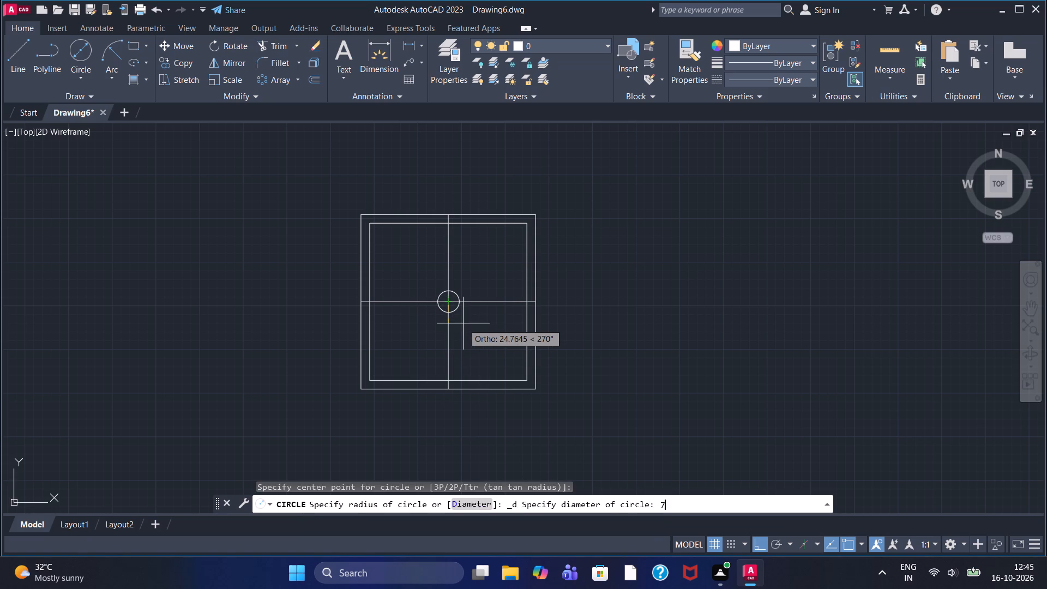
{"action": "key", "text": "Return"}
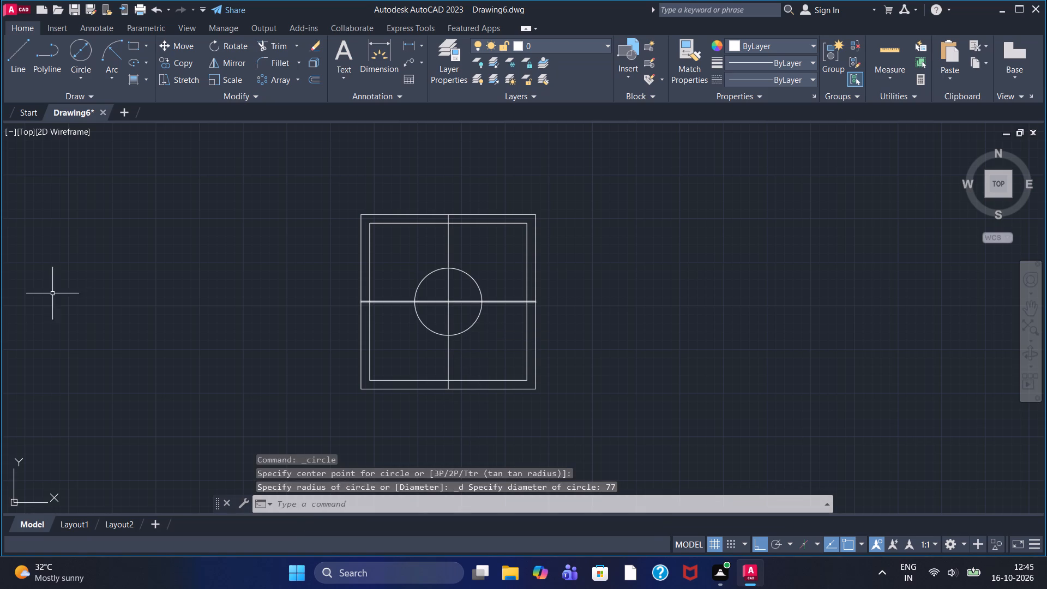
{"action": "left_click", "coordinate": [75, 47]}
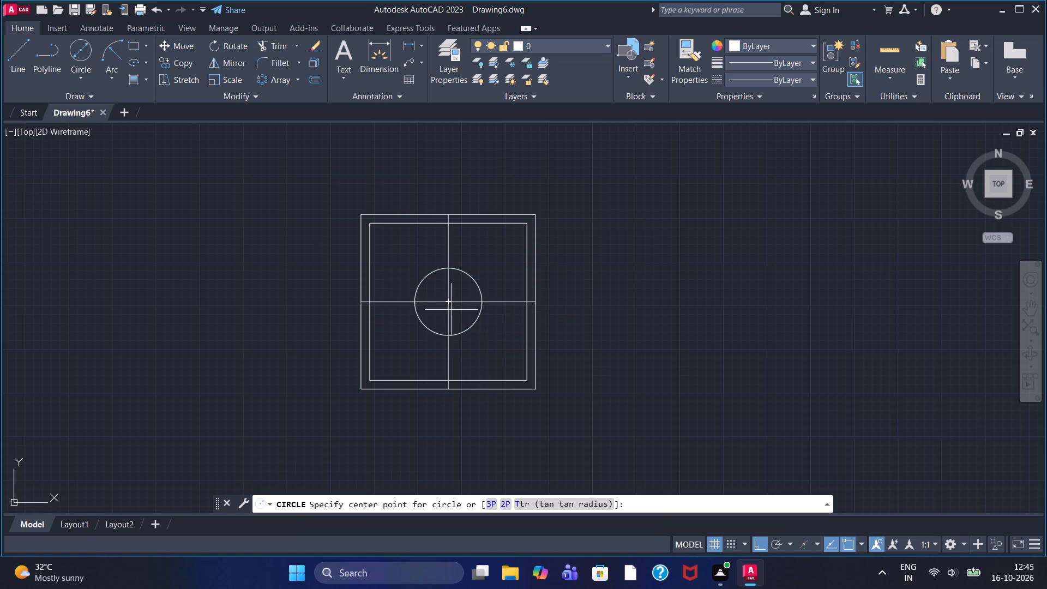
{"action": "left_click", "coordinate": [449, 304]}
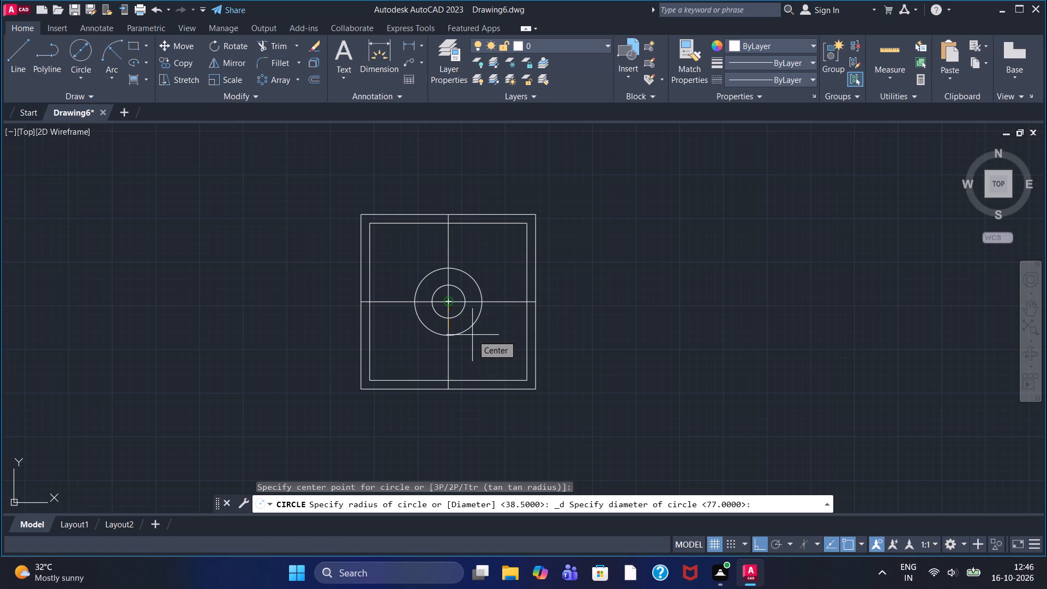
{"action": "type", "text": "55"}
{"action": "key", "text": "Return"}
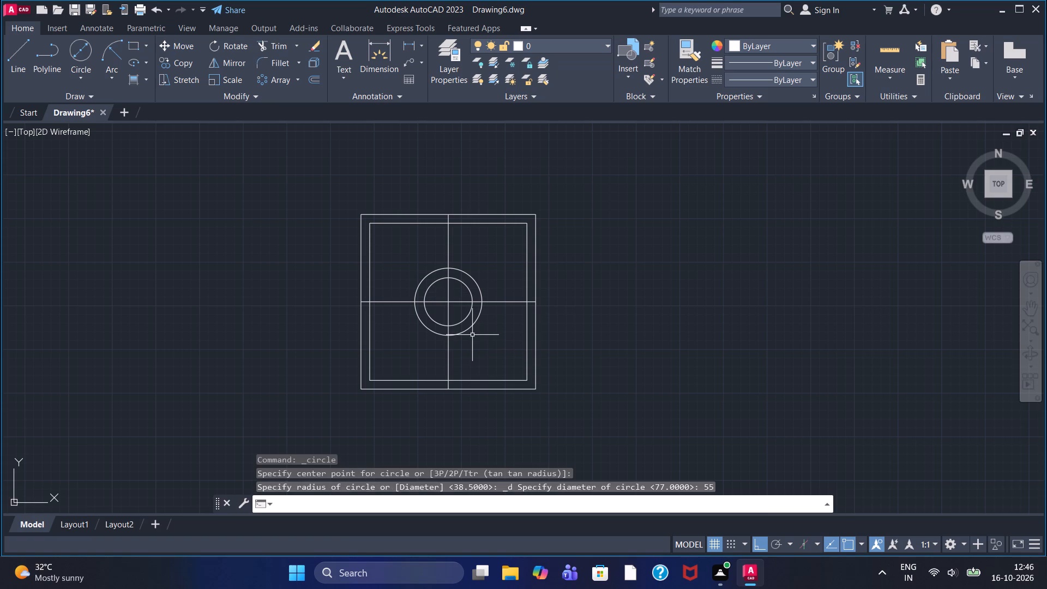
{"action": "key", "text": "Escape"}
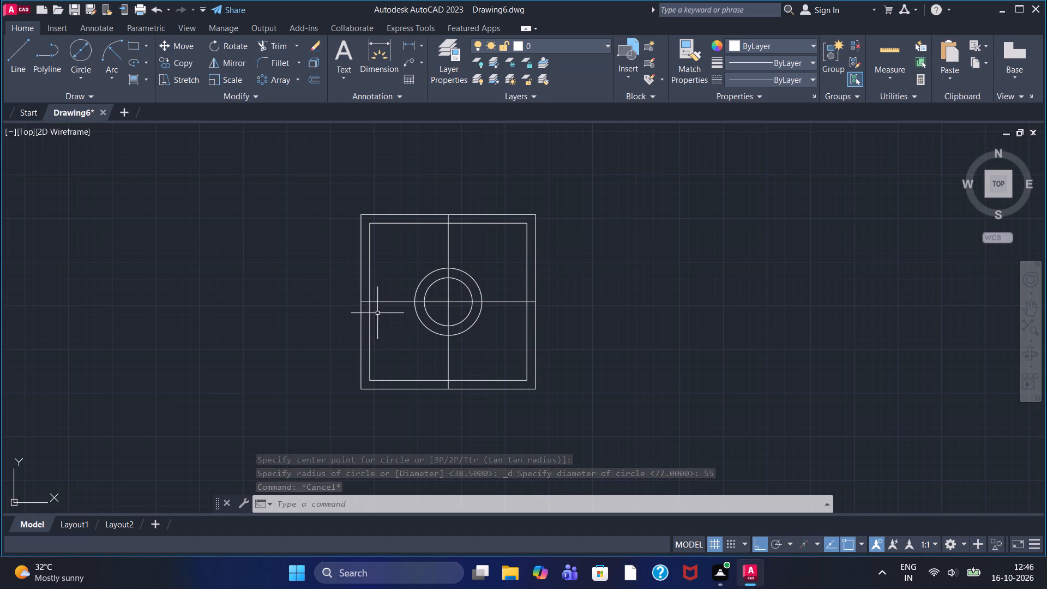
Turn off Ortho mode and disable the Center and Geometric Center object snaps.
{"action": "left_click", "coordinate": [25, 59]}
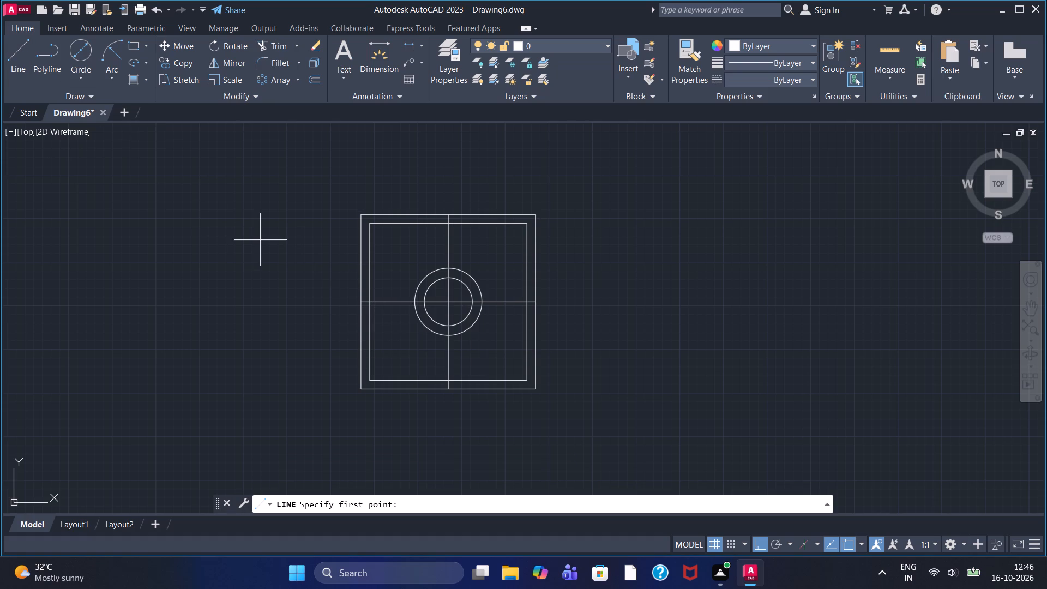
{"action": "key", "text": "F8"}
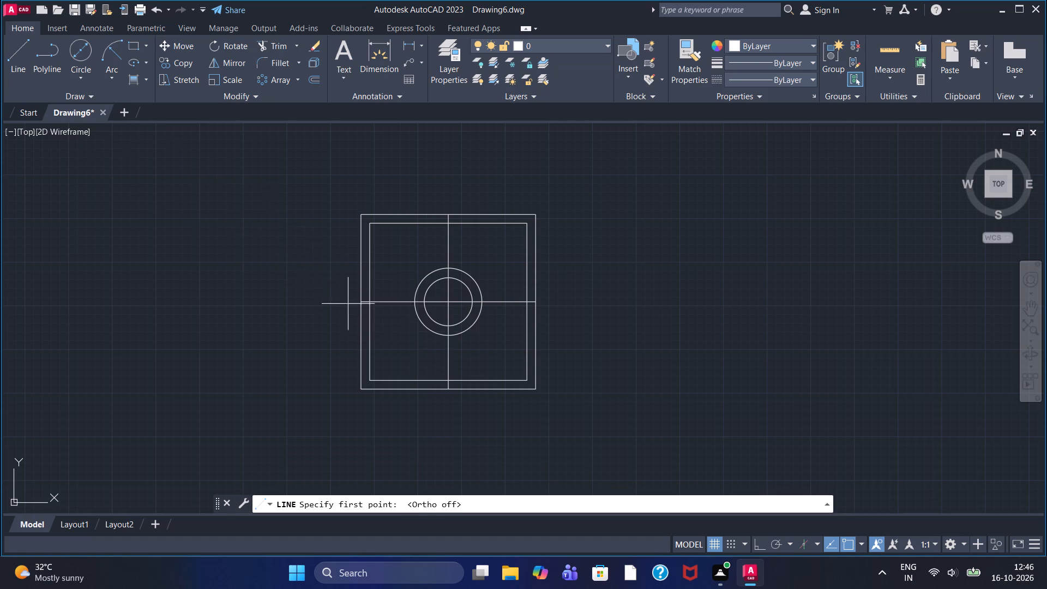
{"action": "left_click", "coordinate": [19, 60]}
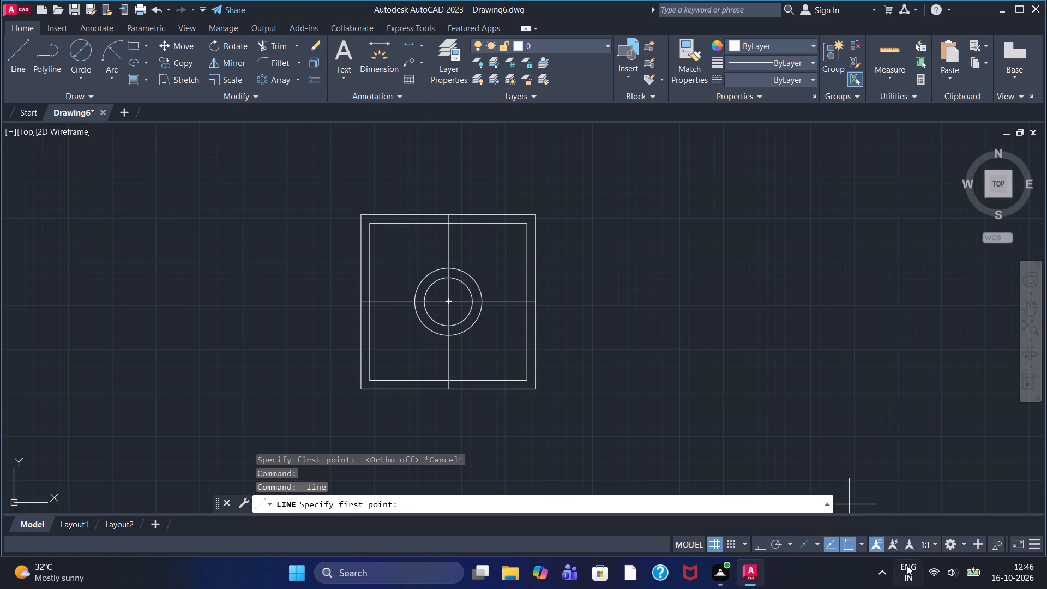
{"action": "left_click", "coordinate": [864, 543]}
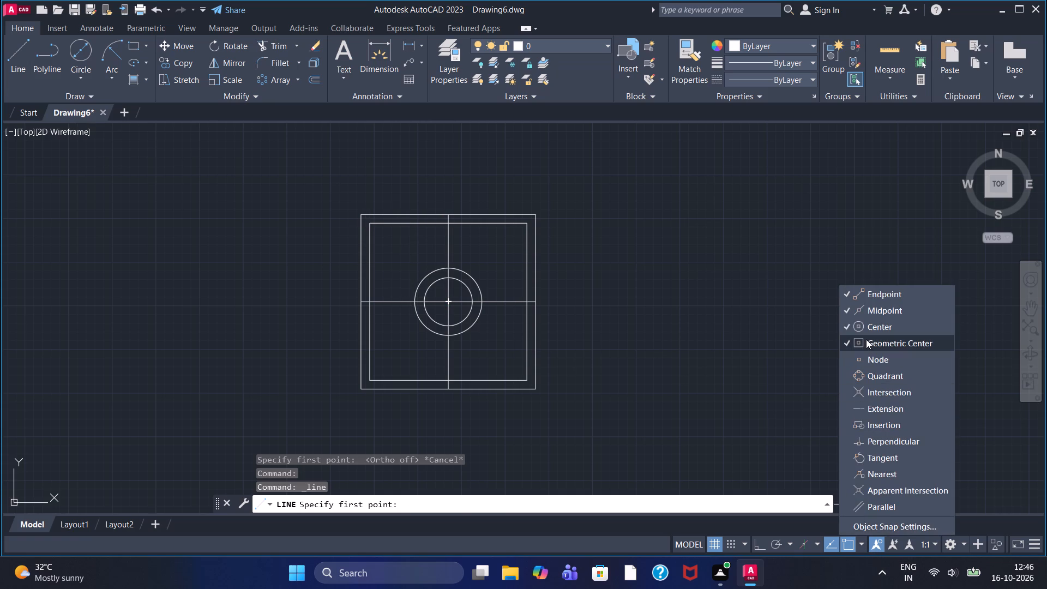
{"action": "left_click", "coordinate": [866, 339]}
{"action": "left_click", "coordinate": [866, 326]}
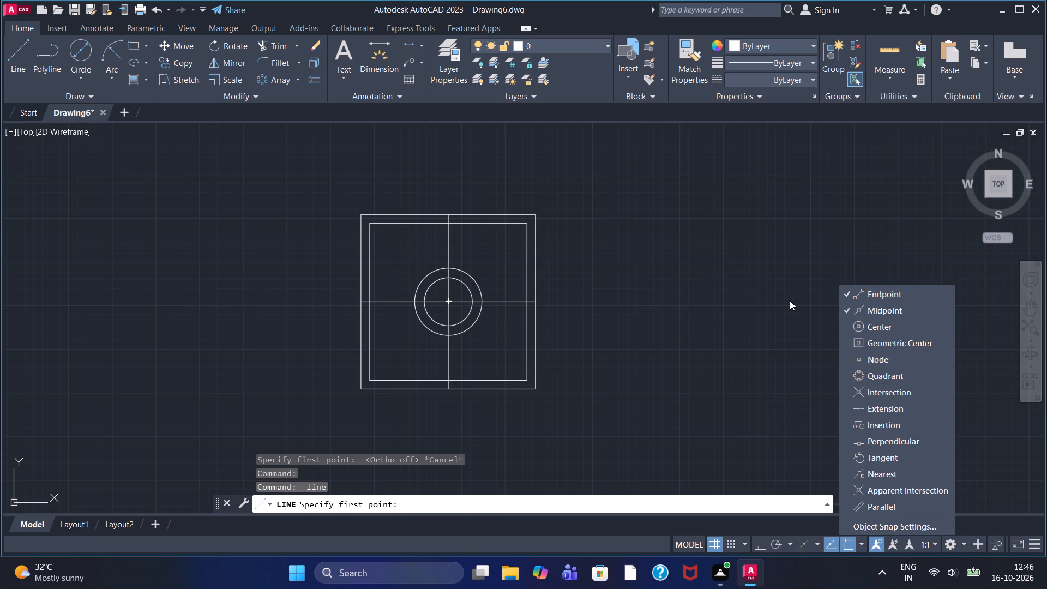
{"action": "left_click", "coordinate": [790, 300]}
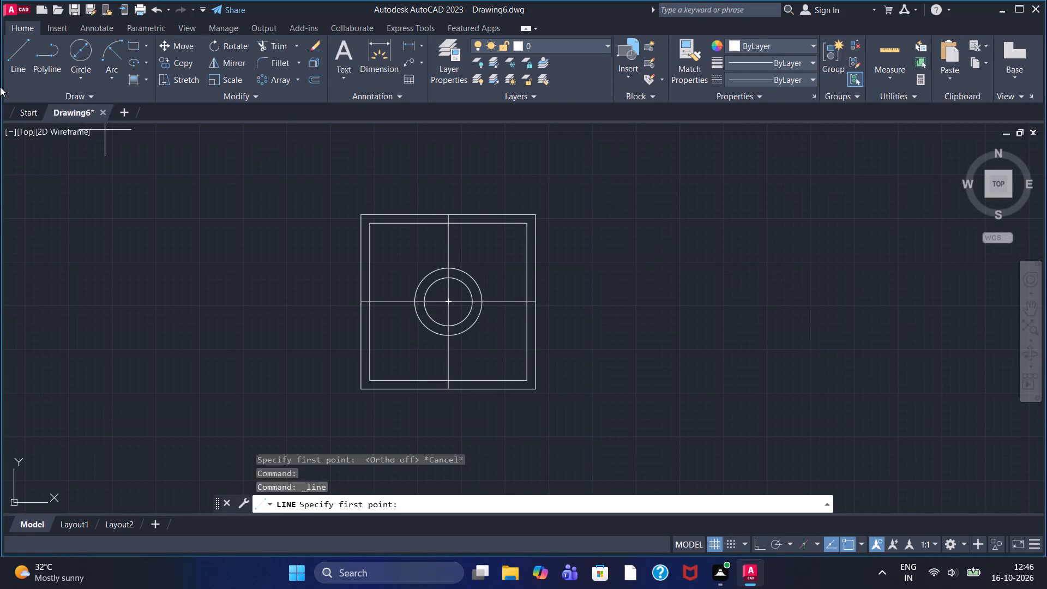
Draw connected diagonal lines from the inner square's upper-left corner to the circles' center and on to its upper-right corner.
{"action": "left_click", "coordinate": [15, 67]}
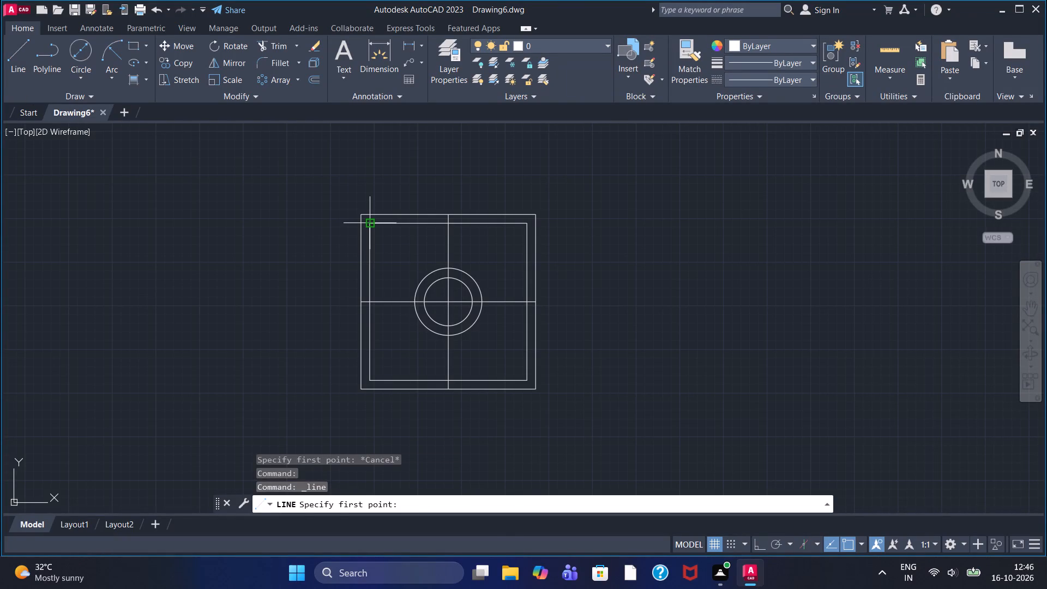
{"action": "key", "text": "Escape"}
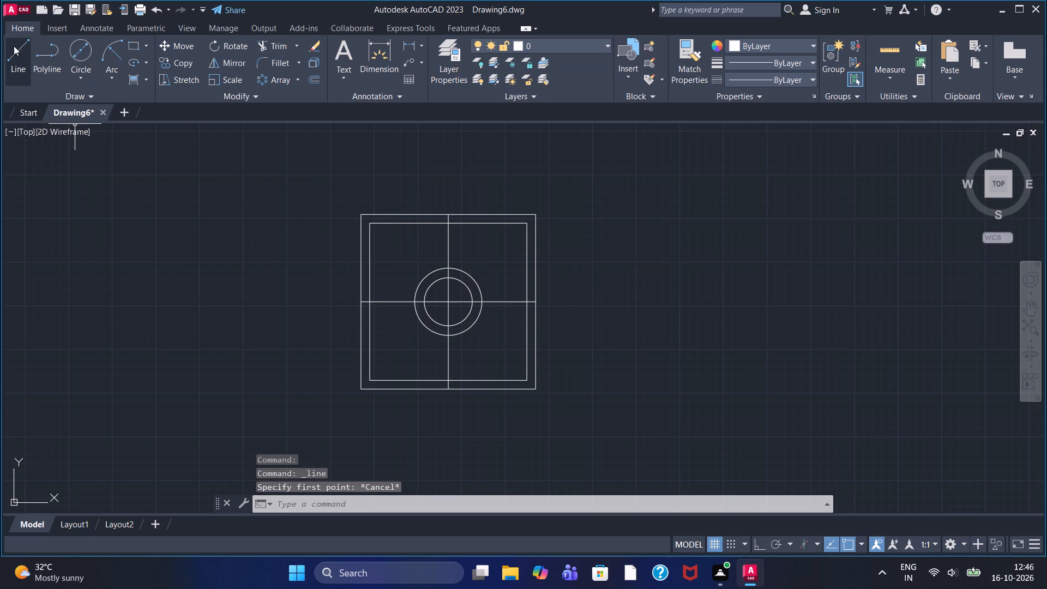
{"action": "left_click", "coordinate": [10, 46]}
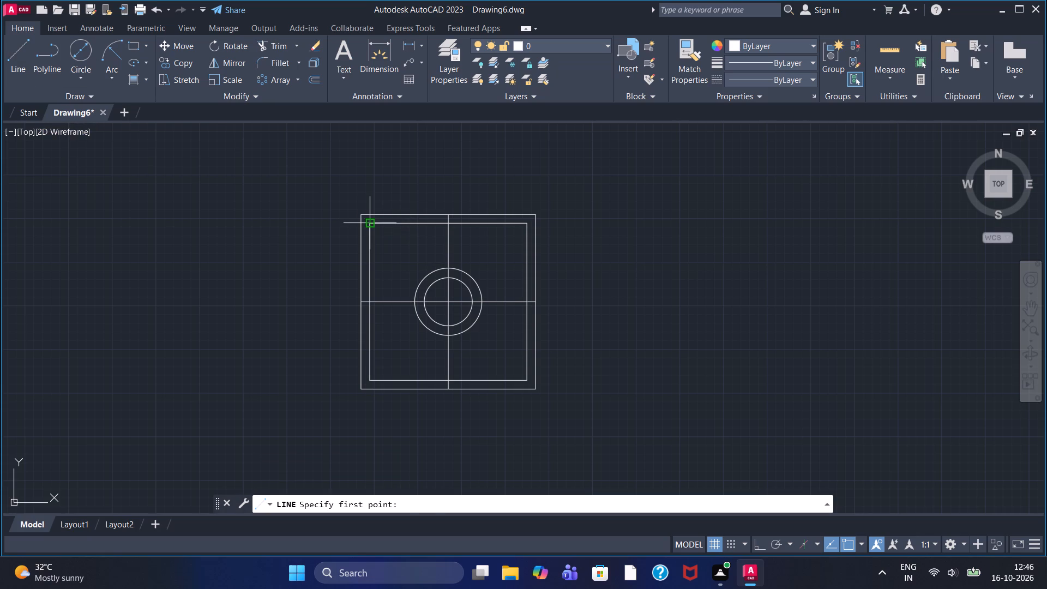
{"action": "left_click", "coordinate": [366, 226]}
{"action": "left_click", "coordinate": [445, 305]}
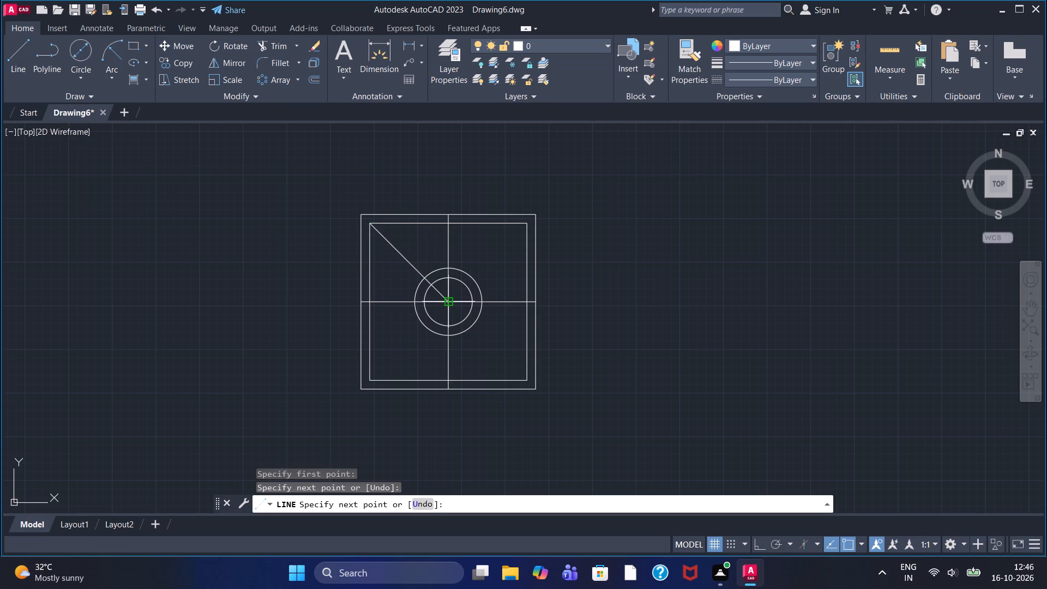
{"action": "left_click", "coordinate": [525, 225]}
{"action": "key", "text": "Escape"}
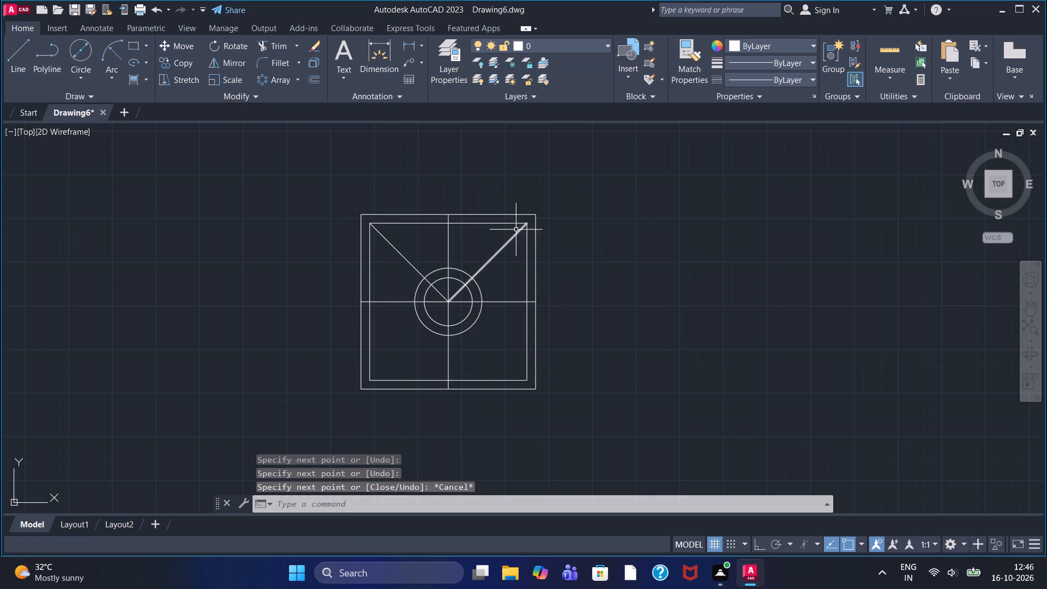
Draw connected diagonal lines from the inner square's lower-left corner to the circles' center and on to its lower-right corner.
{"action": "left_click", "coordinate": [15, 58]}
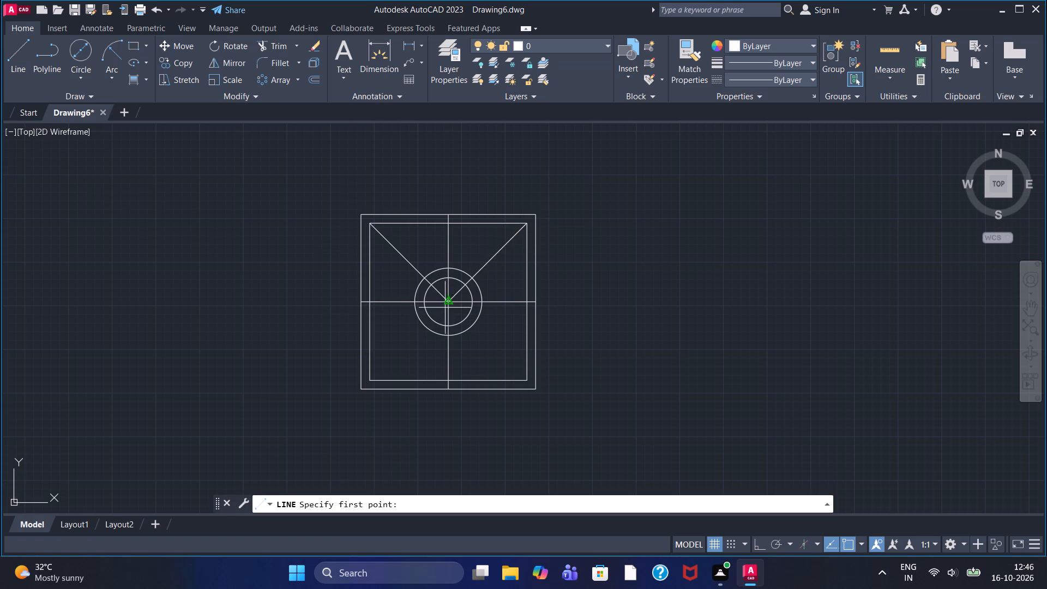
{"action": "left_click", "coordinate": [372, 378]}
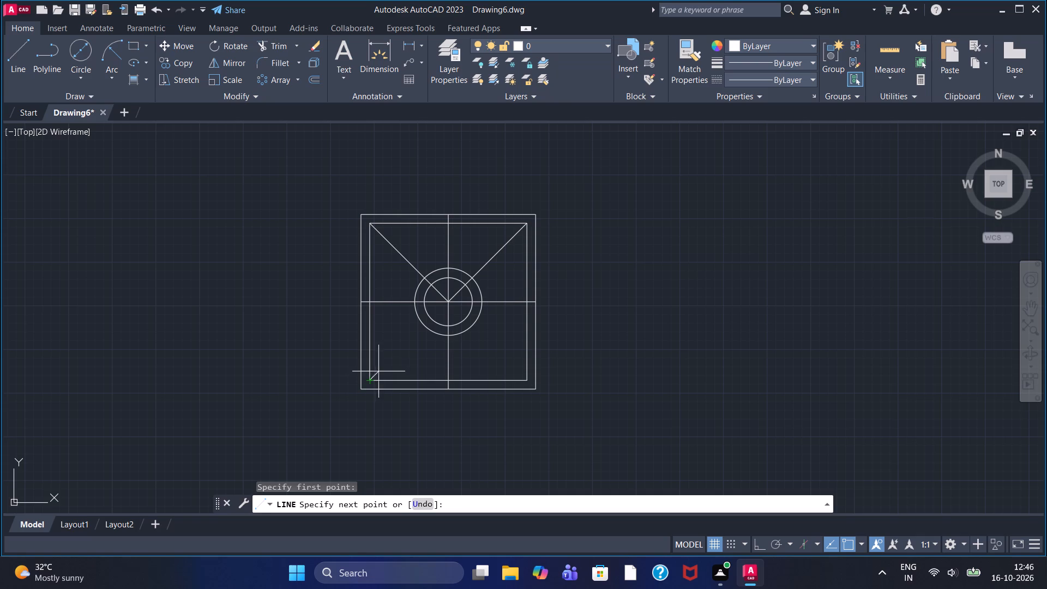
{"action": "left_click", "coordinate": [447, 304]}
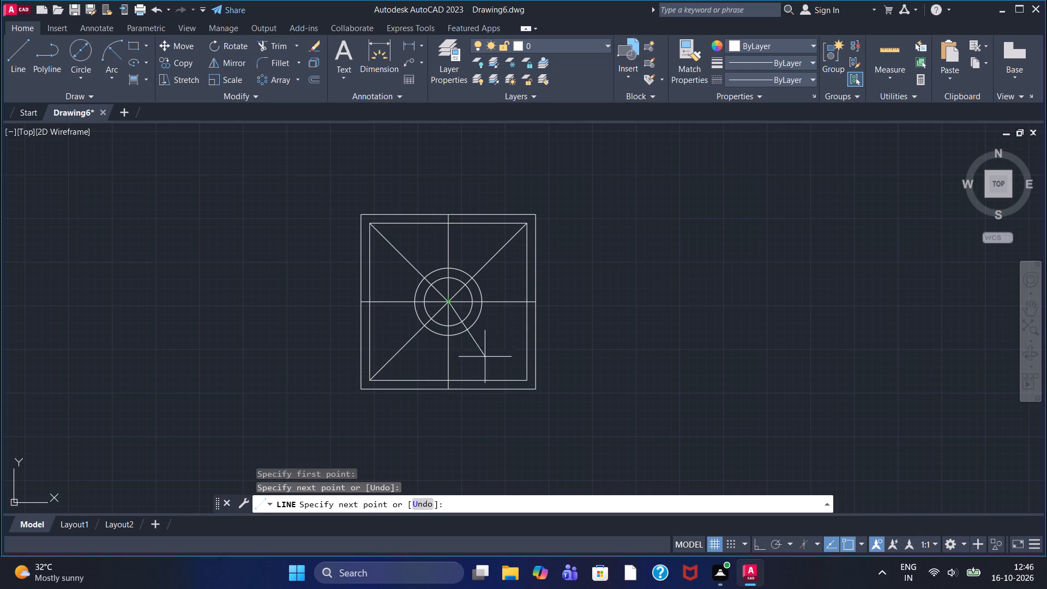
{"action": "left_click", "coordinate": [528, 379]}
{"action": "key", "text": "Escape"}
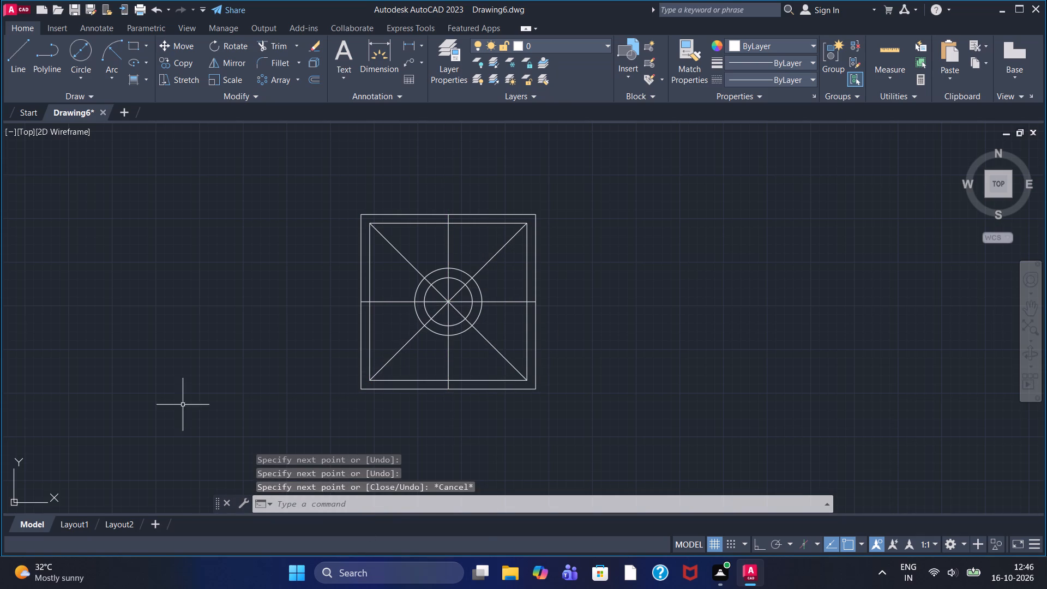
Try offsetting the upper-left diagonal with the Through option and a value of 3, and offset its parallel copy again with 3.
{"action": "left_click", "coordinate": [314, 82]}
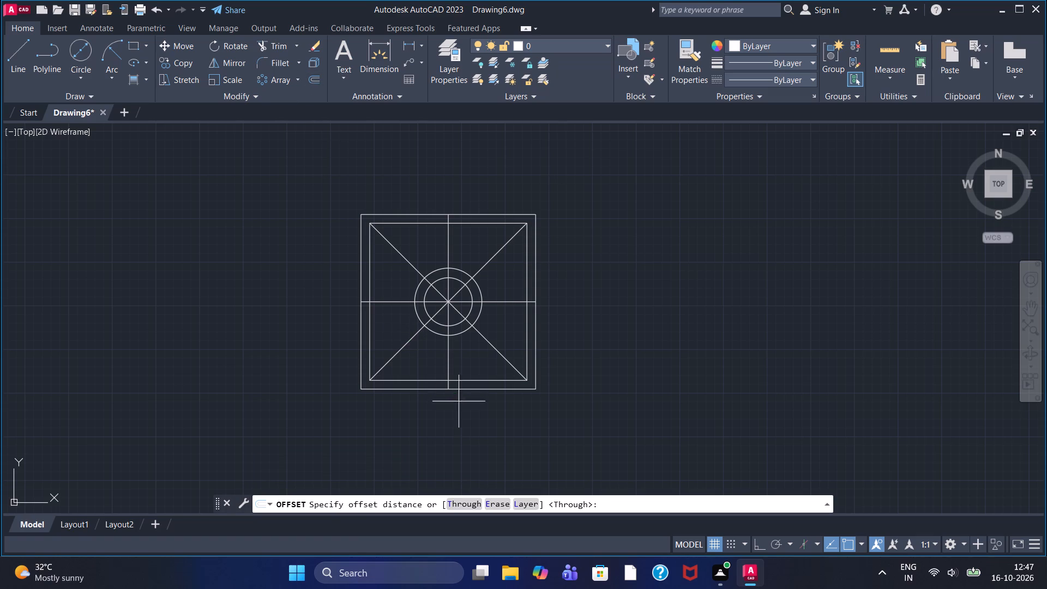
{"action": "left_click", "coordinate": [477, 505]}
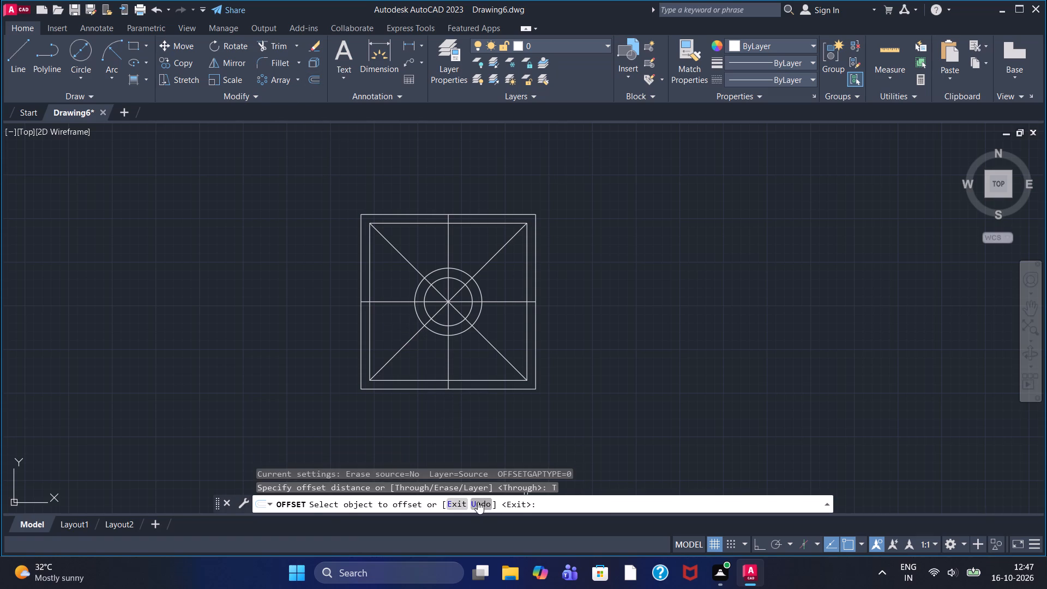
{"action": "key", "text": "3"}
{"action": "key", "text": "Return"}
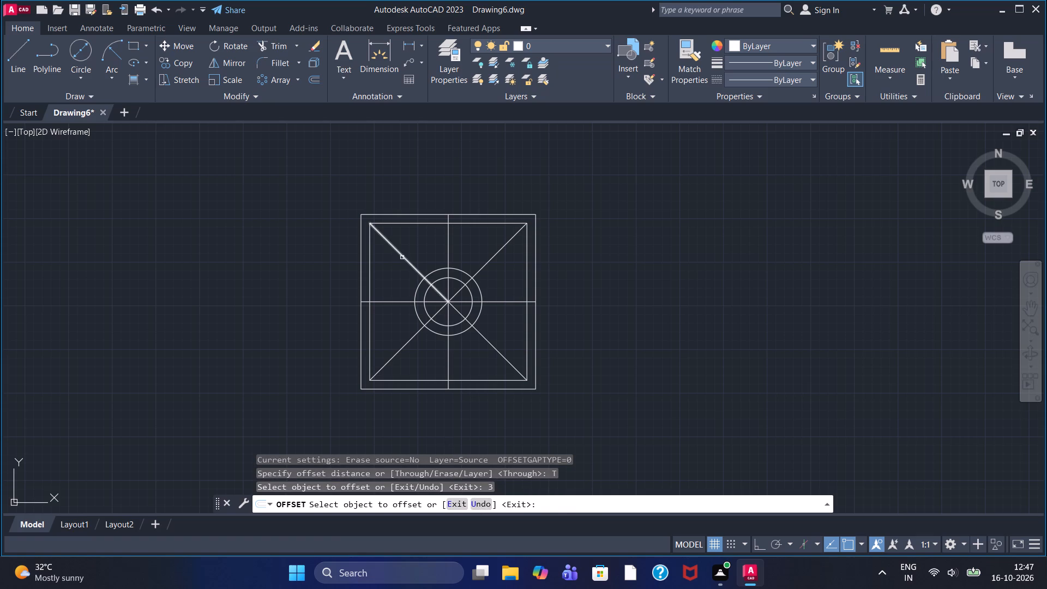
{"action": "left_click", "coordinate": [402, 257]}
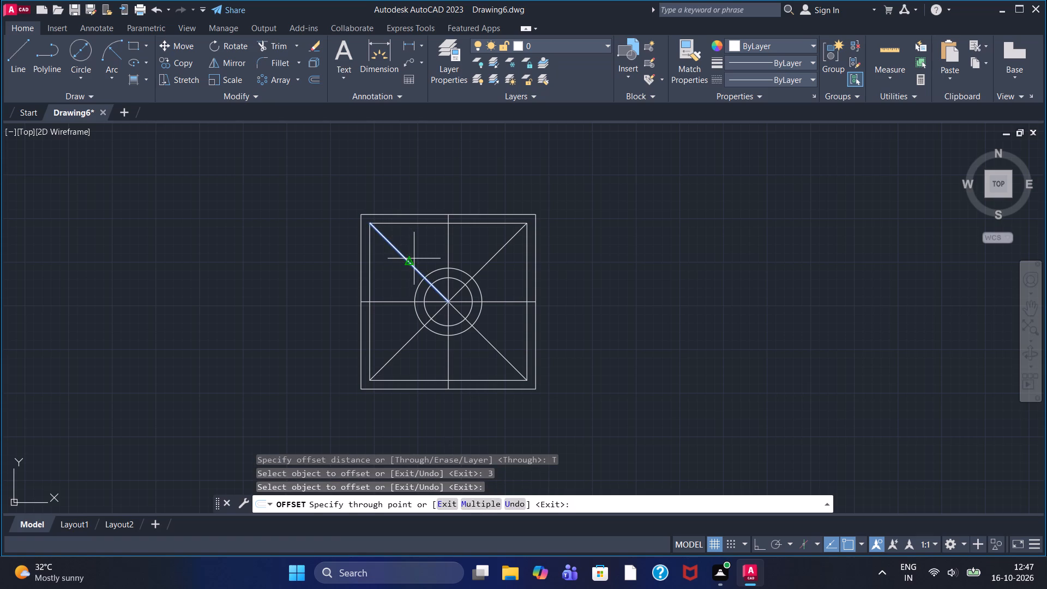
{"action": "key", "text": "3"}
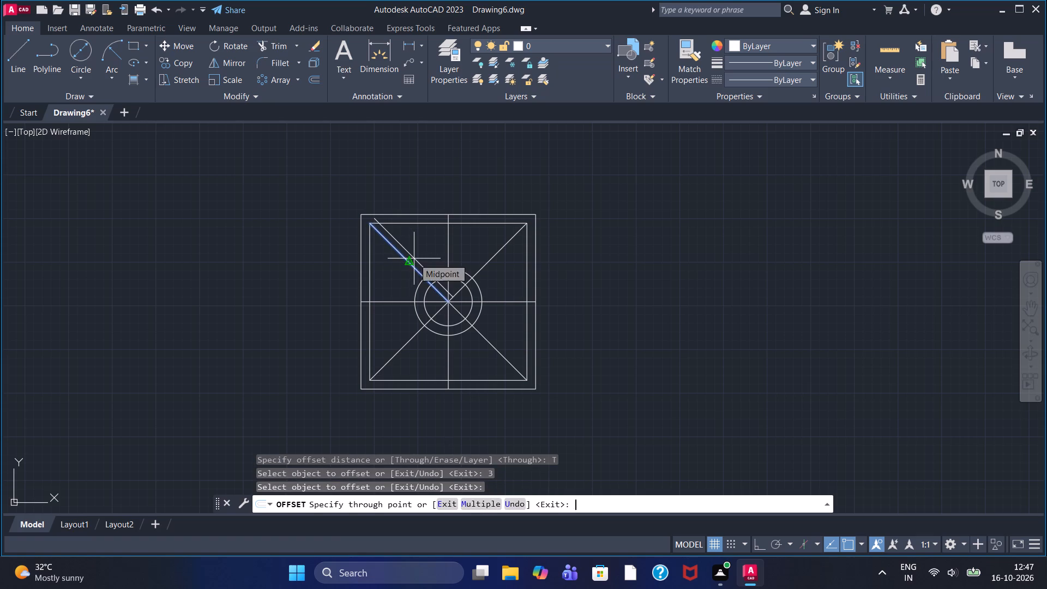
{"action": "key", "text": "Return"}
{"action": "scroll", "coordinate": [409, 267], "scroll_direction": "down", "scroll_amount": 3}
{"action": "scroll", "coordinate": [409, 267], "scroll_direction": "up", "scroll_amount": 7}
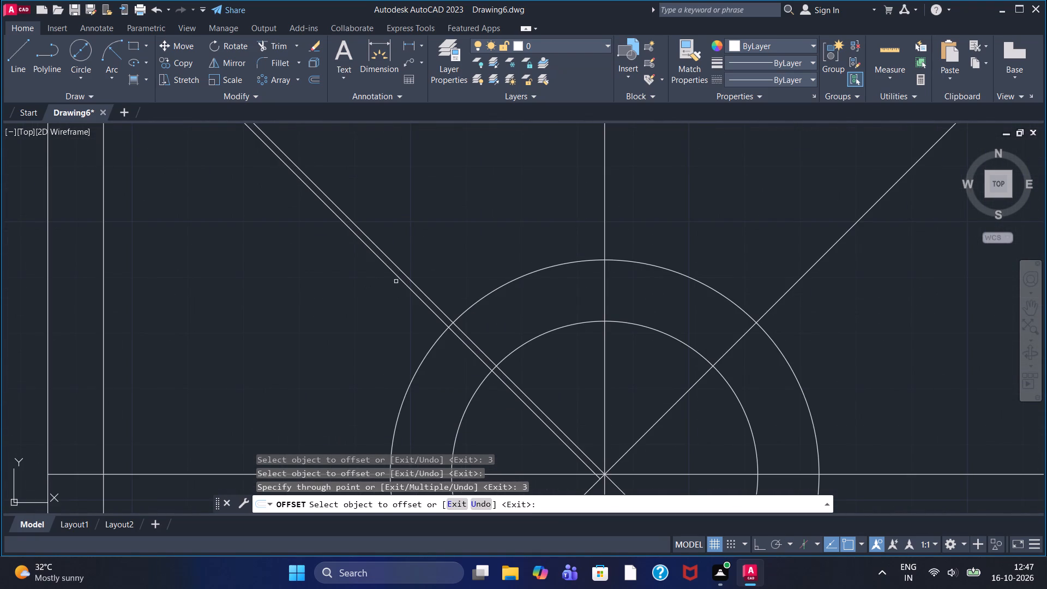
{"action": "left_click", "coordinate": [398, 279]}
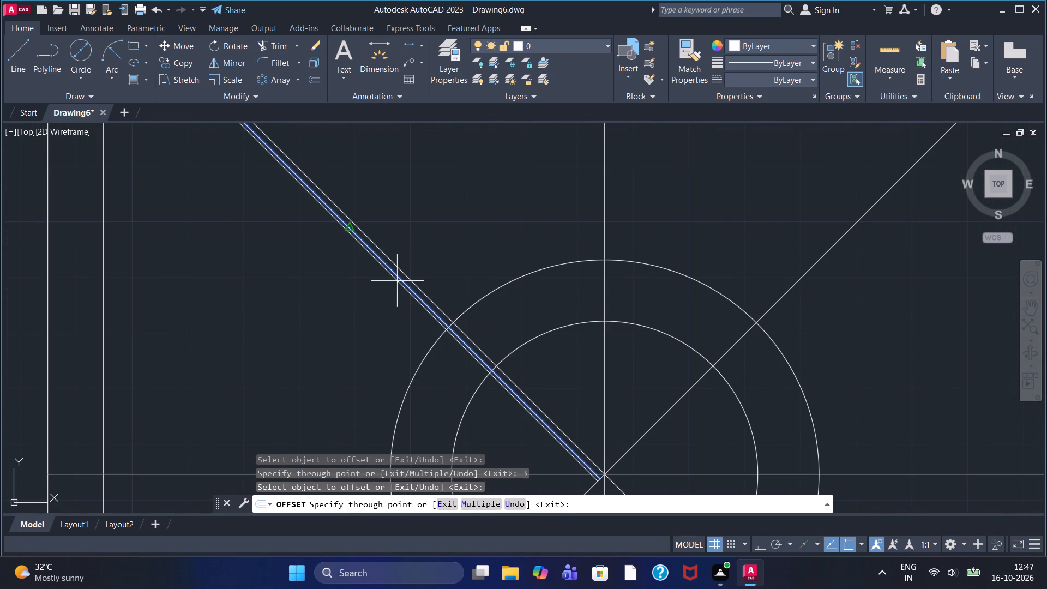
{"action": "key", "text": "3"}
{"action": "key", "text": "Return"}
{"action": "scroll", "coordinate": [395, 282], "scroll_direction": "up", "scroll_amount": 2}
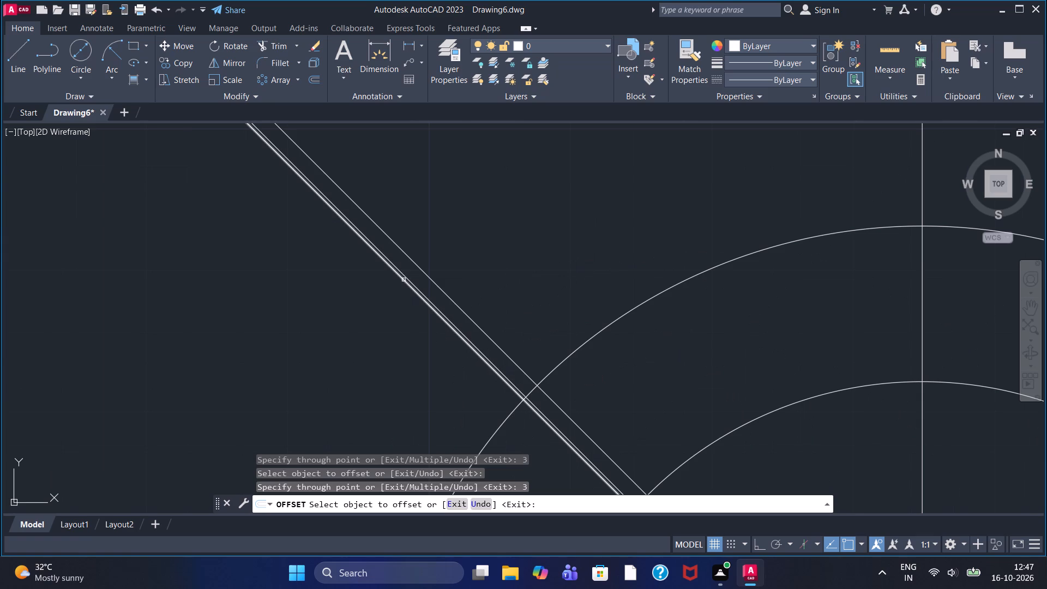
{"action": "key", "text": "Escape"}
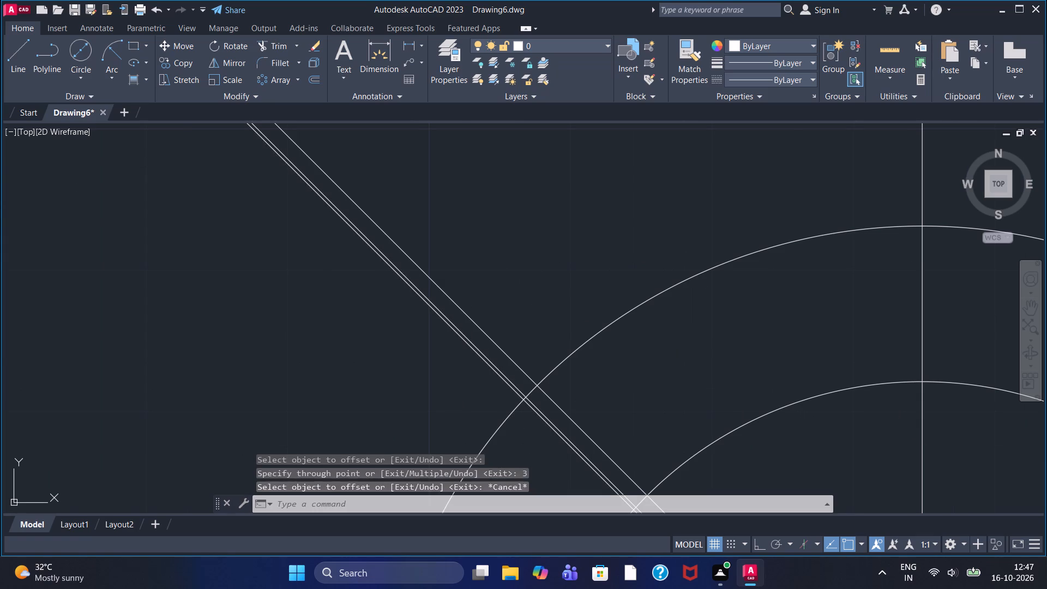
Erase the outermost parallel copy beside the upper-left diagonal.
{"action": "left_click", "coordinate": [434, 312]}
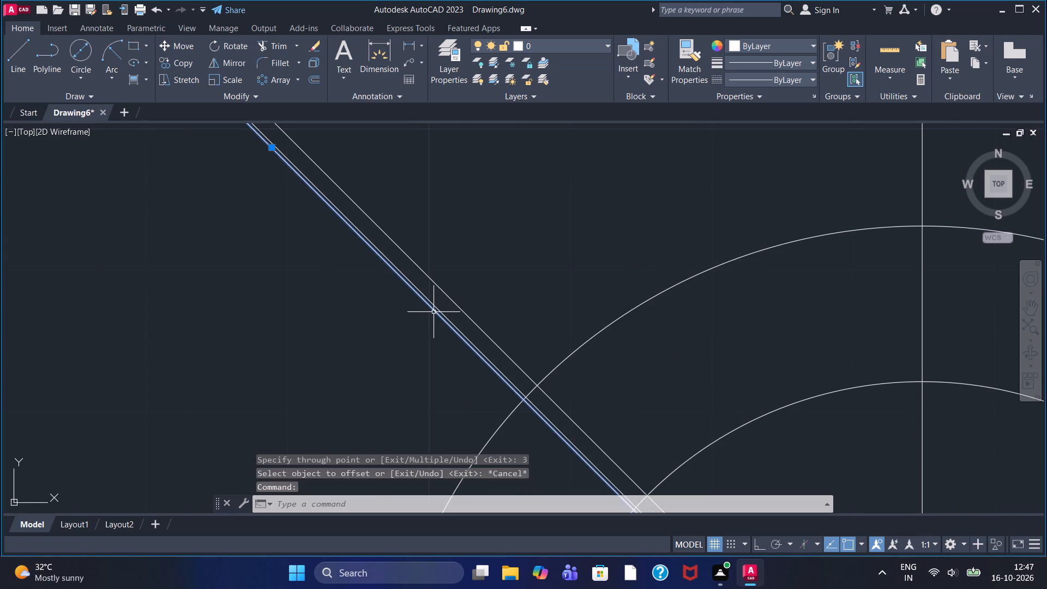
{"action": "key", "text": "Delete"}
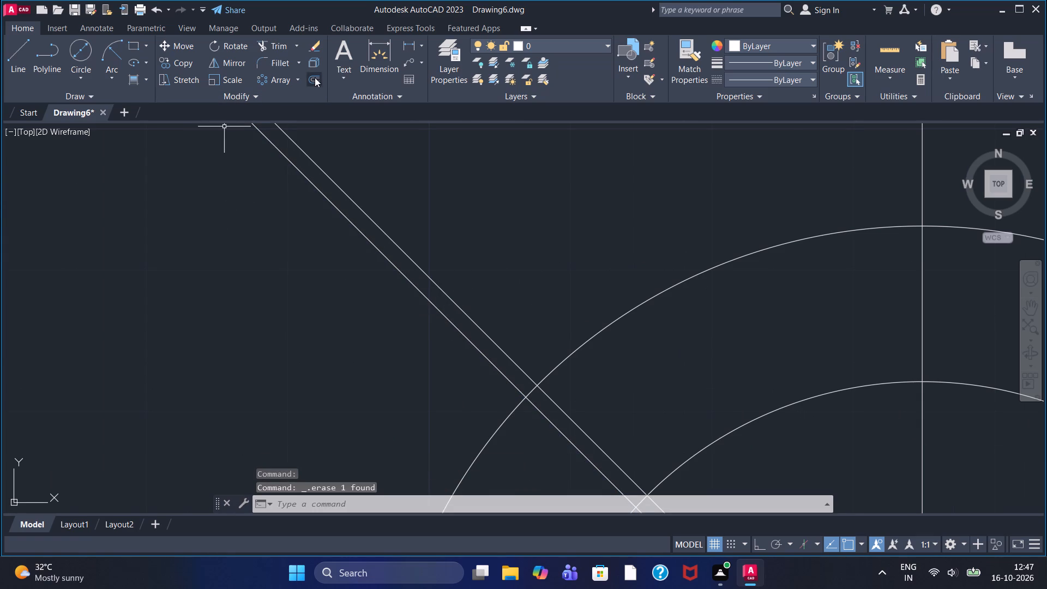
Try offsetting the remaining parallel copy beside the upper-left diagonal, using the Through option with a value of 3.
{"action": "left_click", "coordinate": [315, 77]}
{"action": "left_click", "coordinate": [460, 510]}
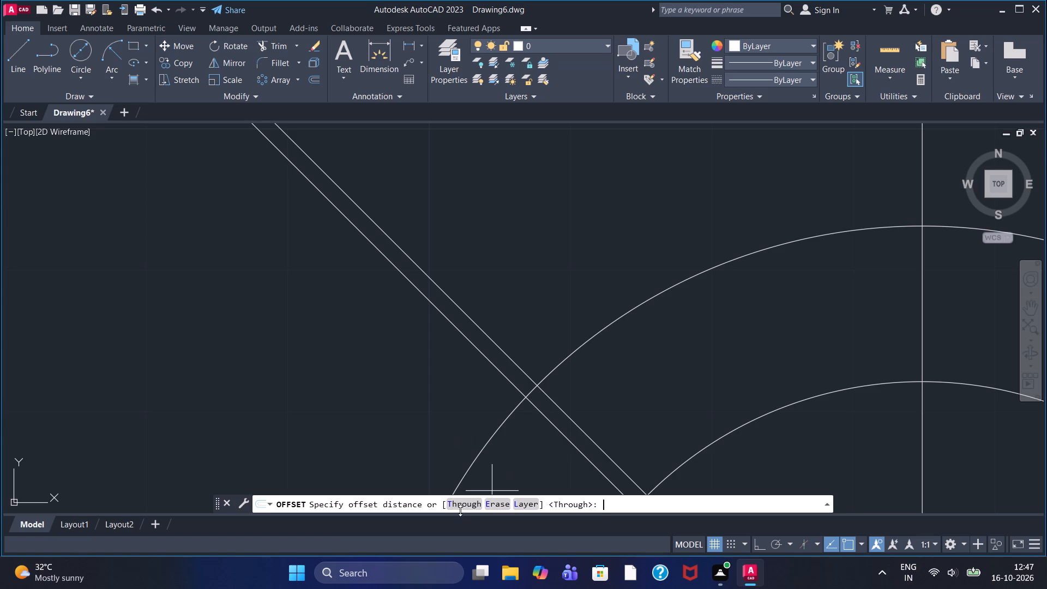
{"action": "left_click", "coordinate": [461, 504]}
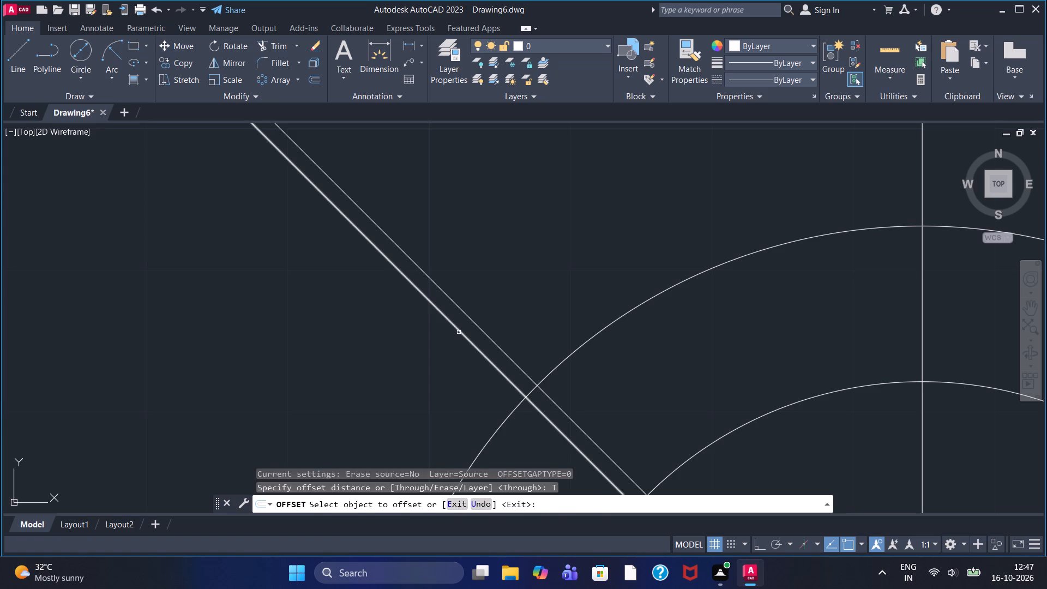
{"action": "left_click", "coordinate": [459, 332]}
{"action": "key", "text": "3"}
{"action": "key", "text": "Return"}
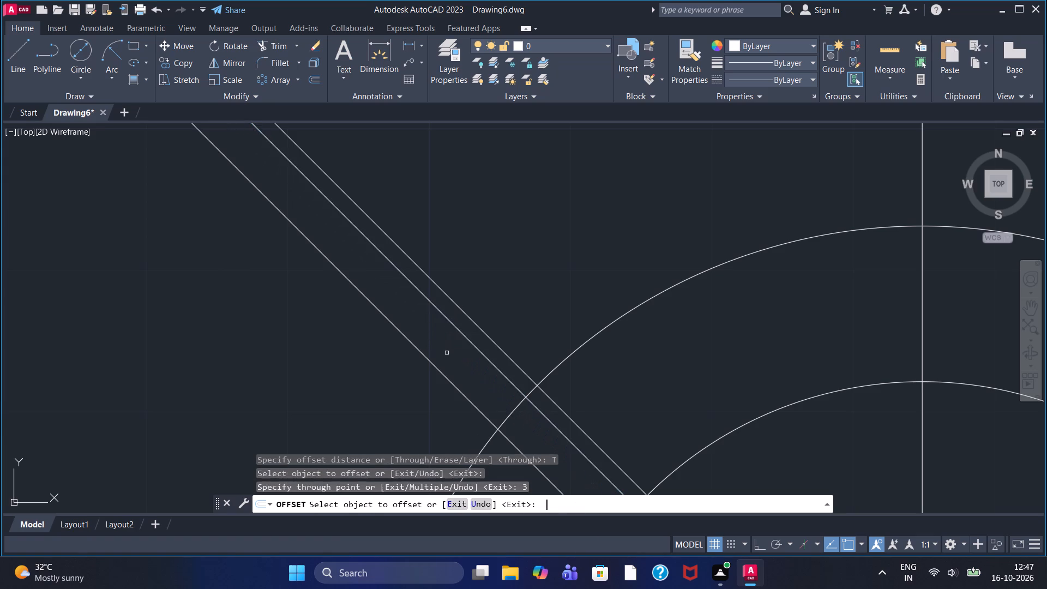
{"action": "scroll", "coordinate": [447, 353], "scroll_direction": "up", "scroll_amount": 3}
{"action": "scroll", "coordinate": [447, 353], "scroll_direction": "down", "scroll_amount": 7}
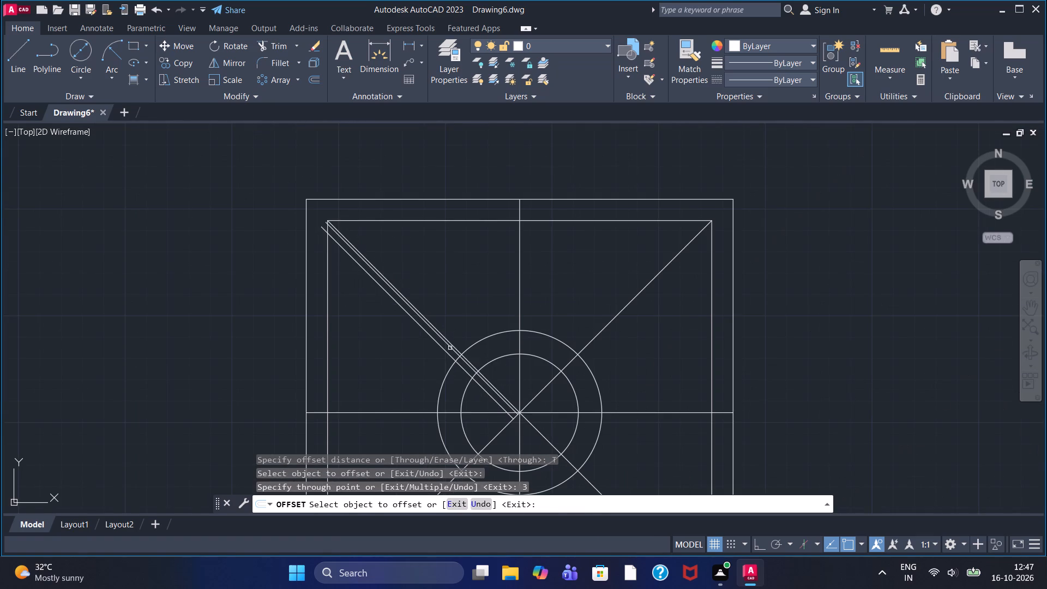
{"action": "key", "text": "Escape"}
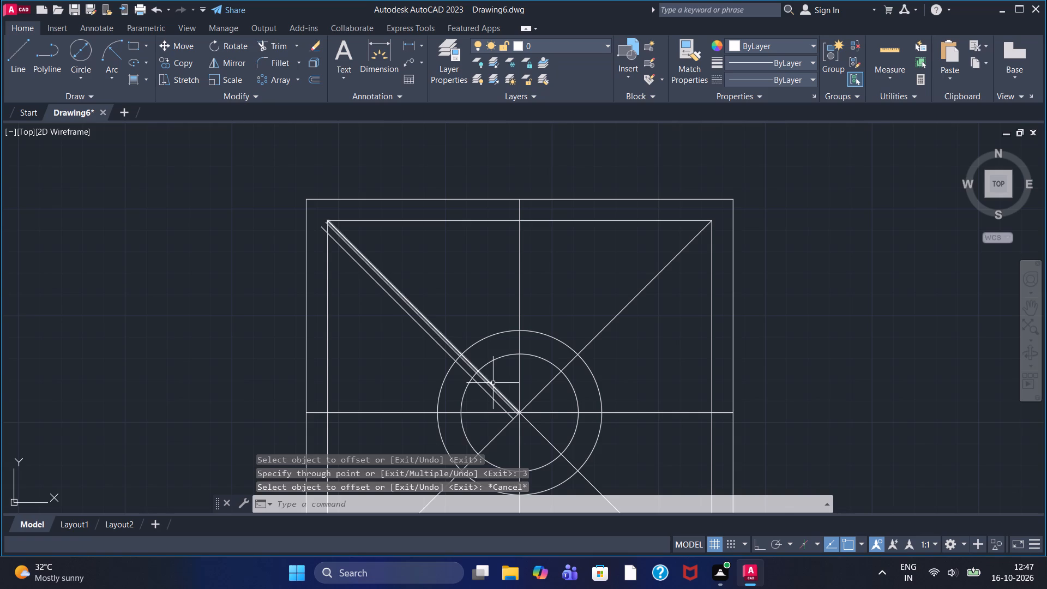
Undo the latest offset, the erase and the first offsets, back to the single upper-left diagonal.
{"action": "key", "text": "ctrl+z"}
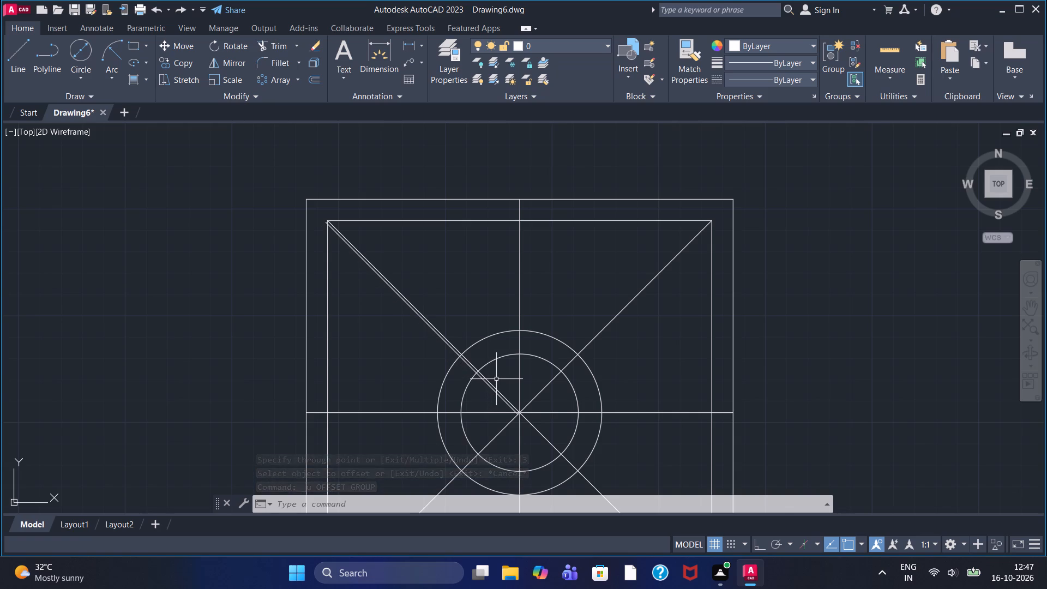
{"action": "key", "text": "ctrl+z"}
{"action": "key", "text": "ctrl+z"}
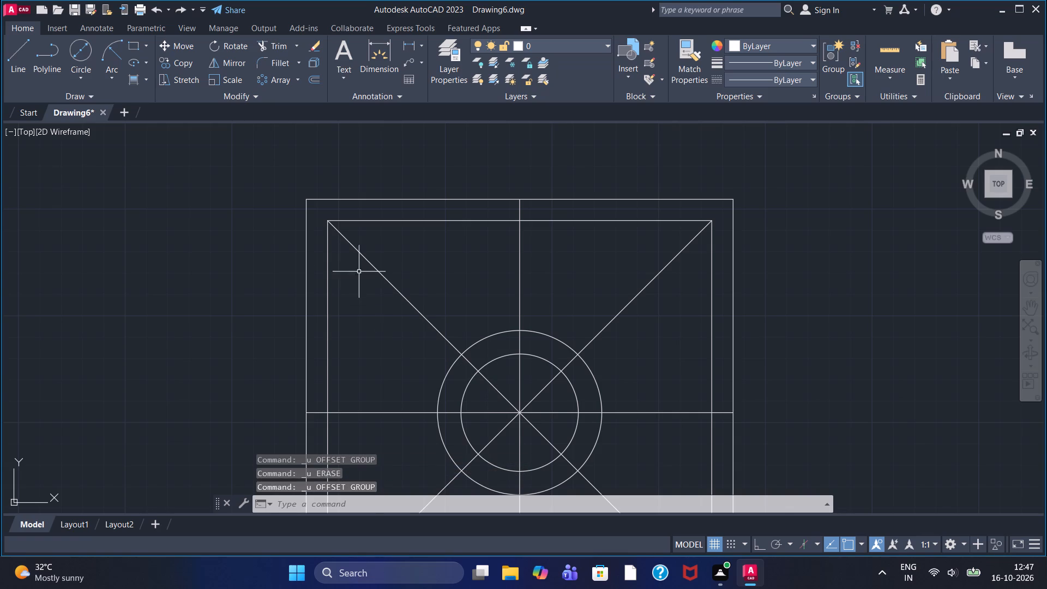
Offset the upper-left diagonal with the Through option and a value of 3, and offset its new parallel copy again with 3.
{"action": "left_click", "coordinate": [318, 78]}
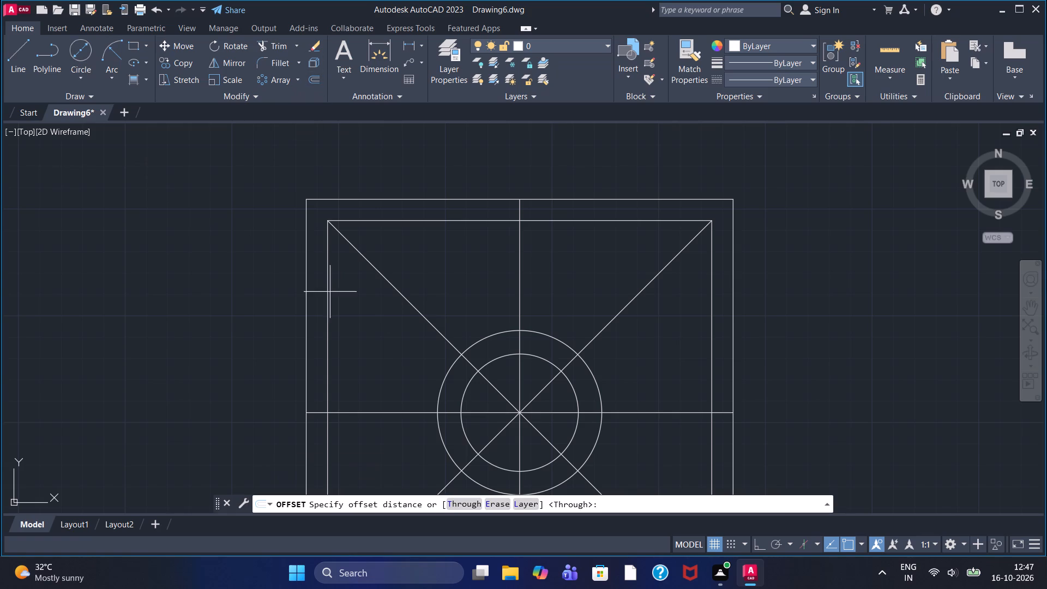
{"action": "left_click", "coordinate": [468, 506]}
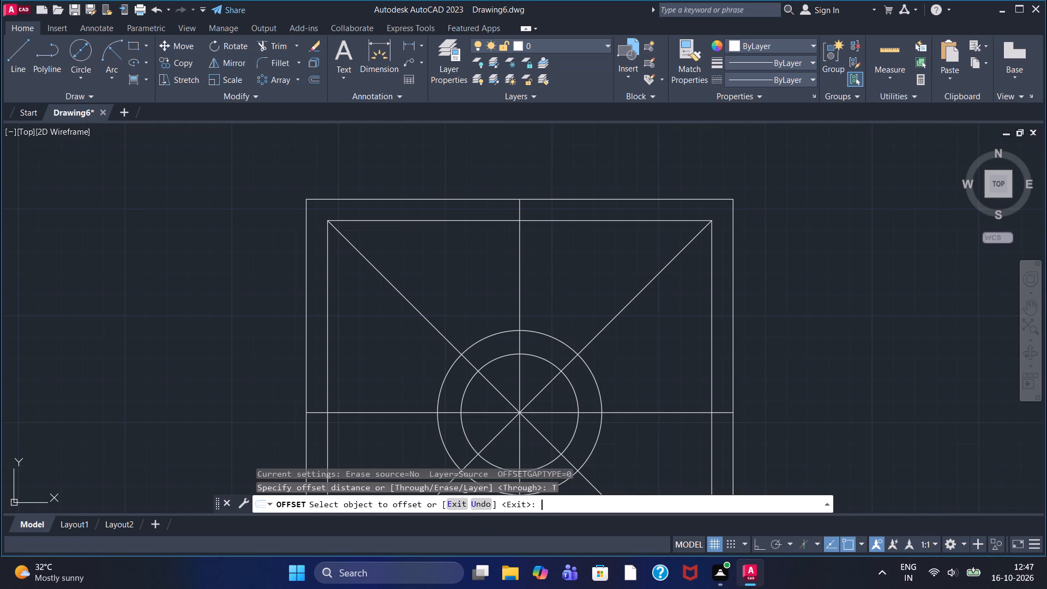
{"action": "key", "text": "3"}
{"action": "key", "text": "Return"}
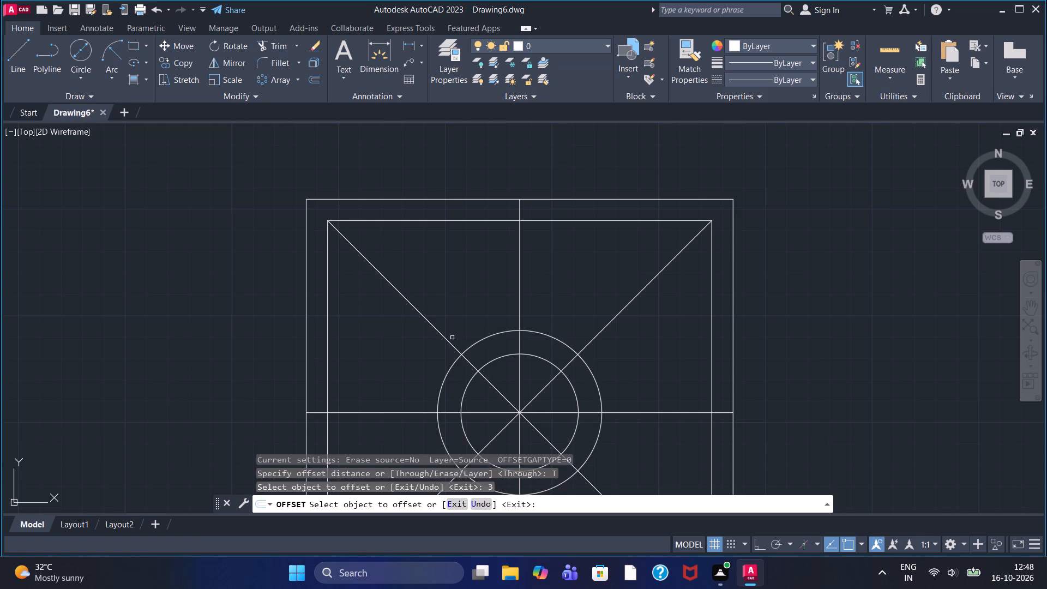
{"action": "left_click", "coordinate": [432, 327]}
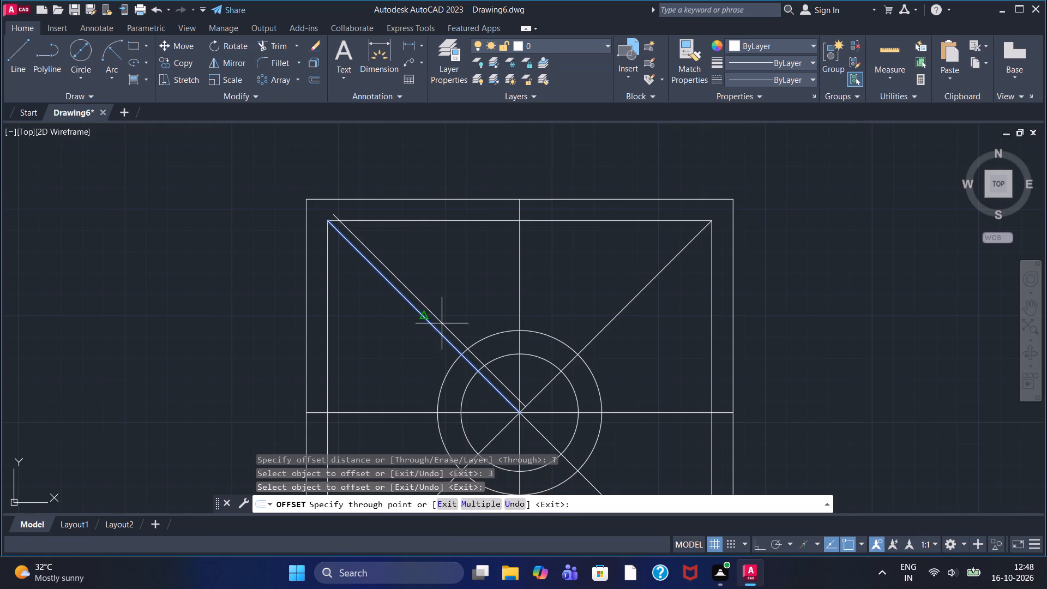
{"action": "key", "text": "3"}
{"action": "key", "text": "Return"}
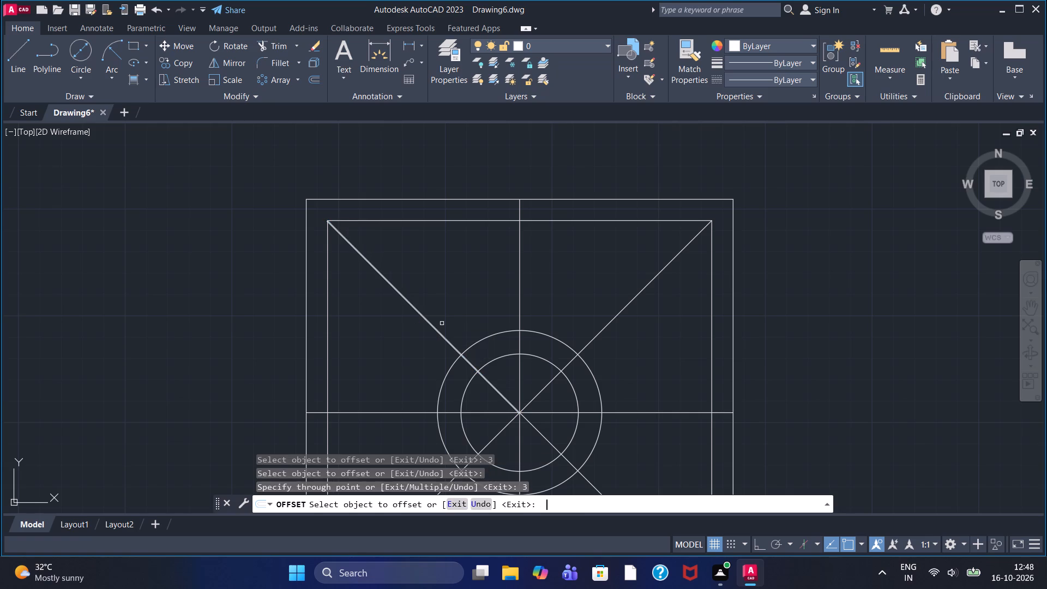
{"action": "scroll", "coordinate": [436, 355], "scroll_direction": "up", "scroll_amount": 4}
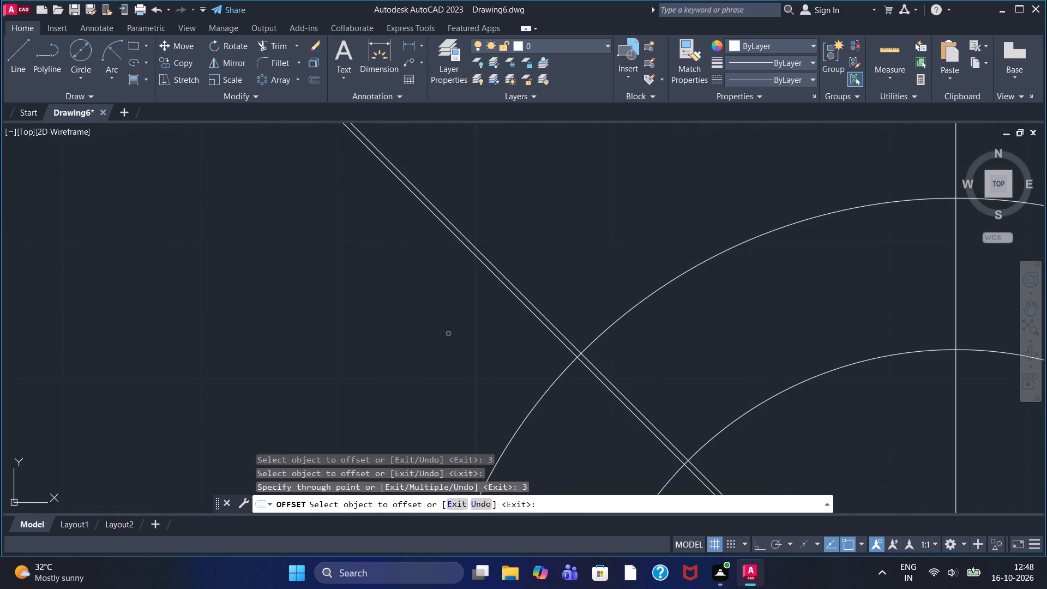
{"action": "left_click", "coordinate": [507, 287]}
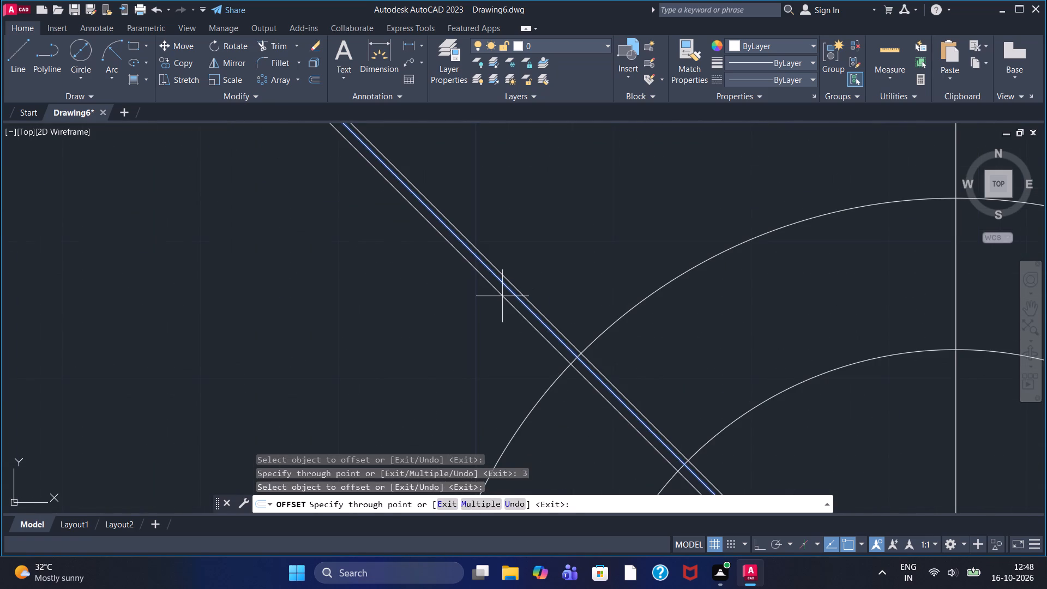
{"action": "key", "text": "3"}
{"action": "key", "text": "Return"}
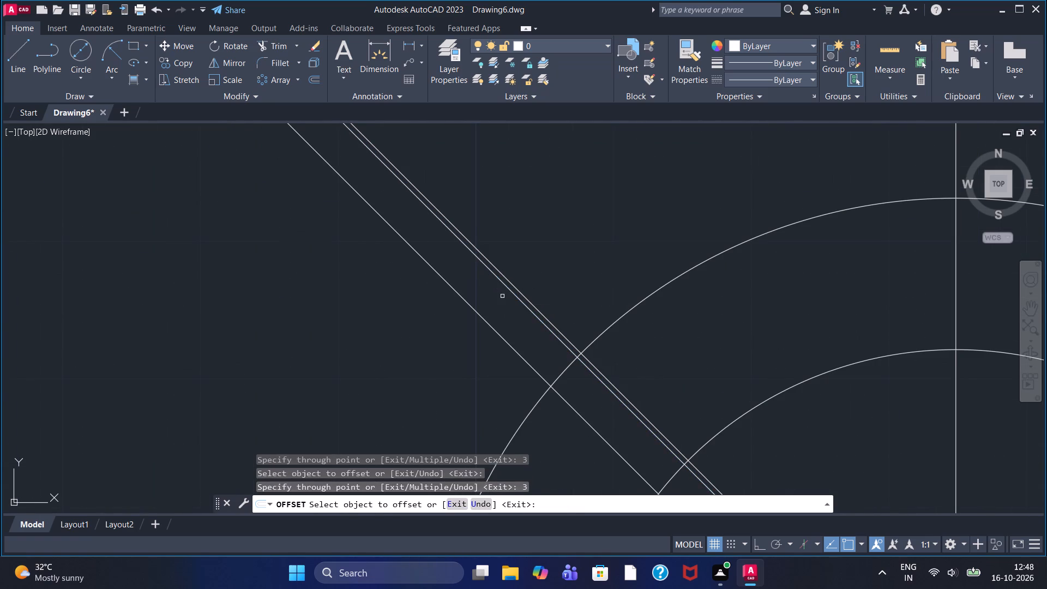
{"action": "scroll", "coordinate": [496, 301], "scroll_direction": "up", "scroll_amount": 2}
{"action": "scroll", "coordinate": [496, 301], "scroll_direction": "down", "scroll_amount": 4}
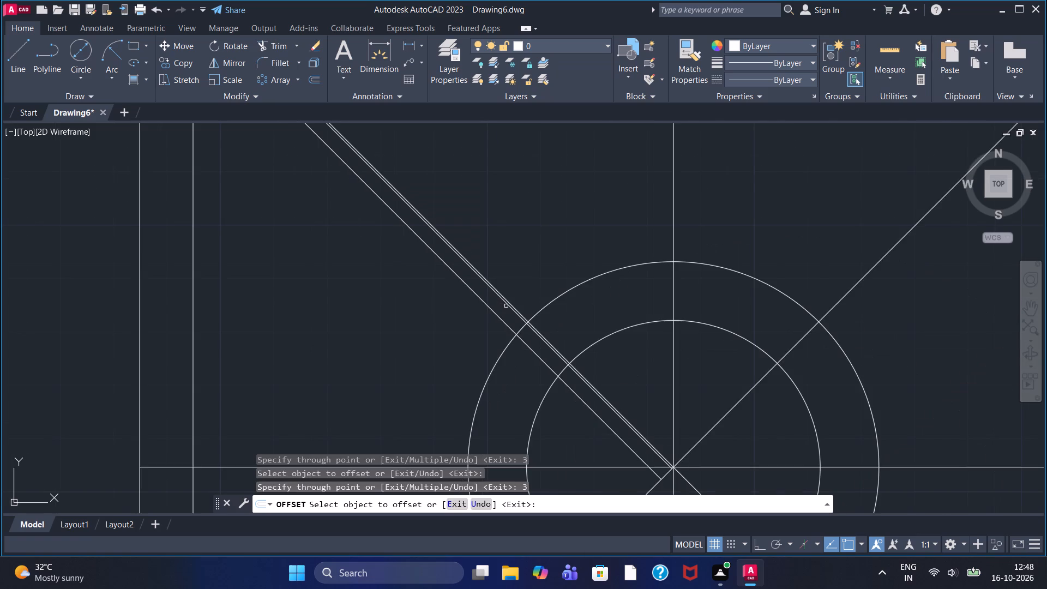
{"action": "scroll", "coordinate": [506, 306], "scroll_direction": "down", "scroll_amount": 2}
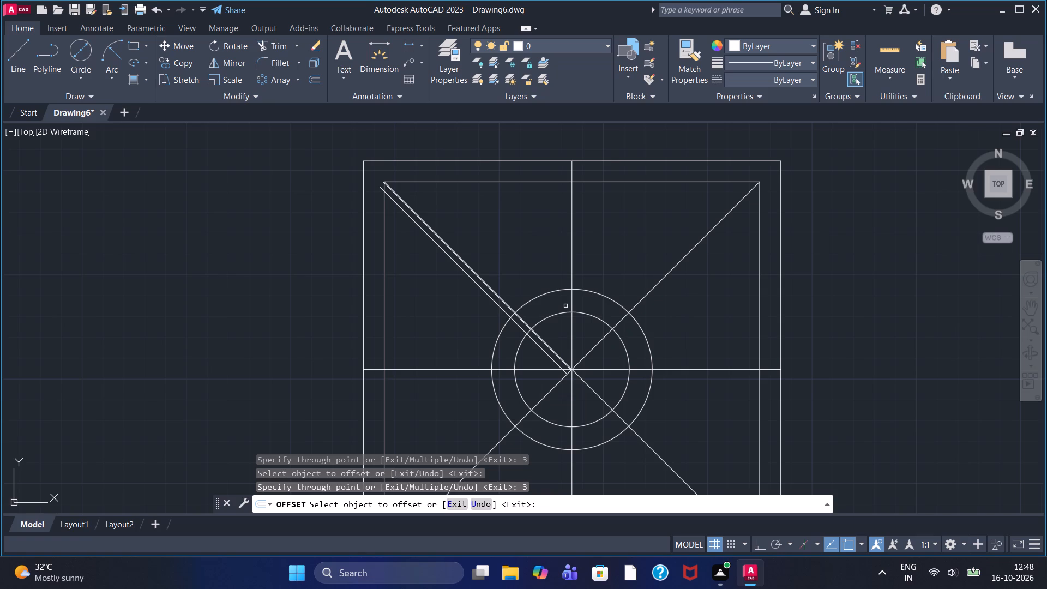
Offset the upper-right diagonal to both of its sides in Through mode, entering 3 for each copy.
{"action": "left_click", "coordinate": [666, 275]}
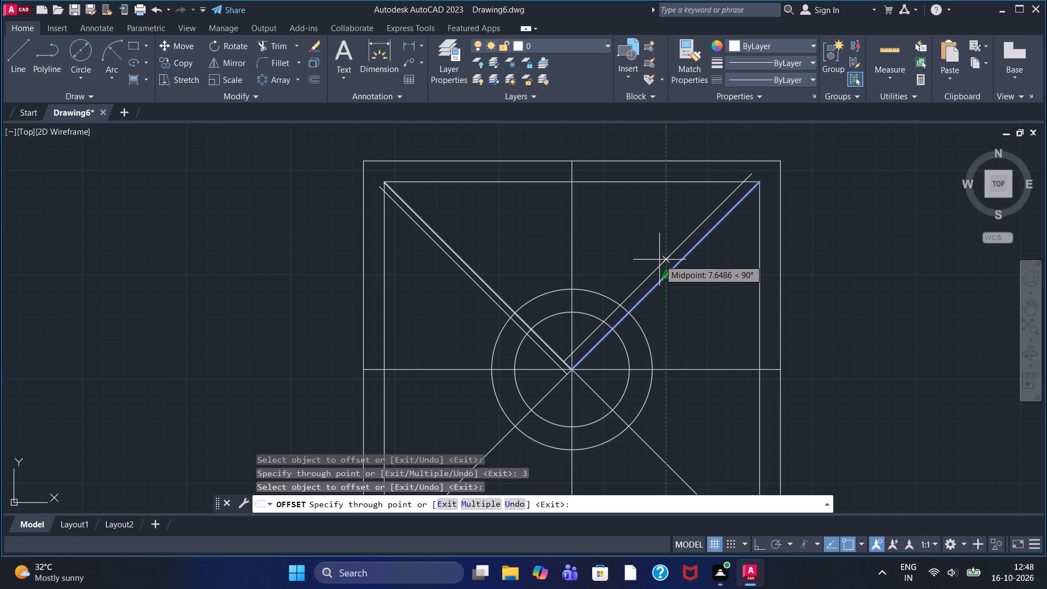
{"action": "key", "text": "3"}
{"action": "key", "text": "Return"}
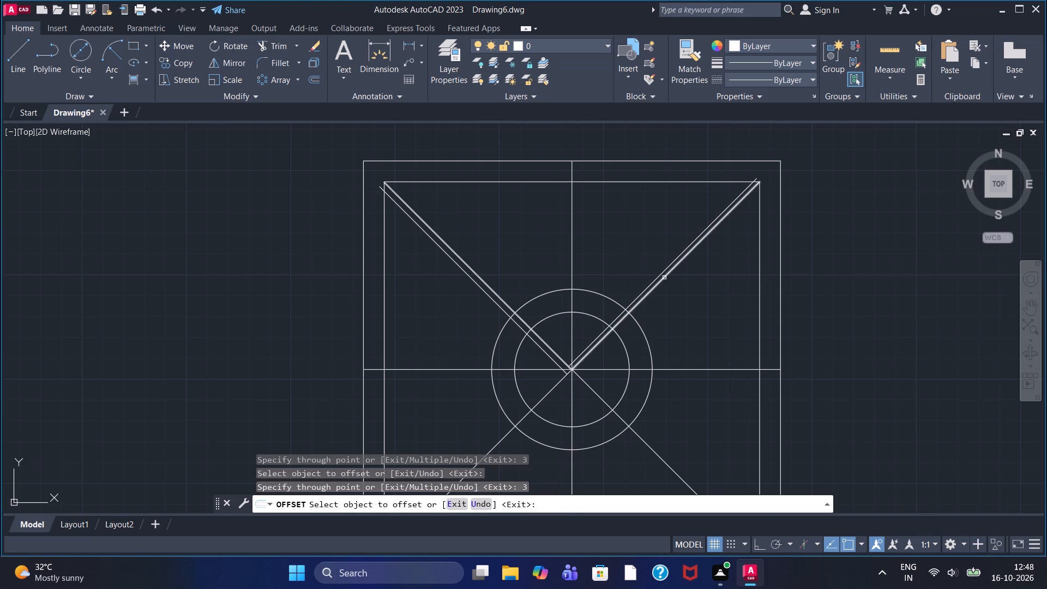
{"action": "left_click", "coordinate": [664, 278]}
{"action": "key", "text": "3"}
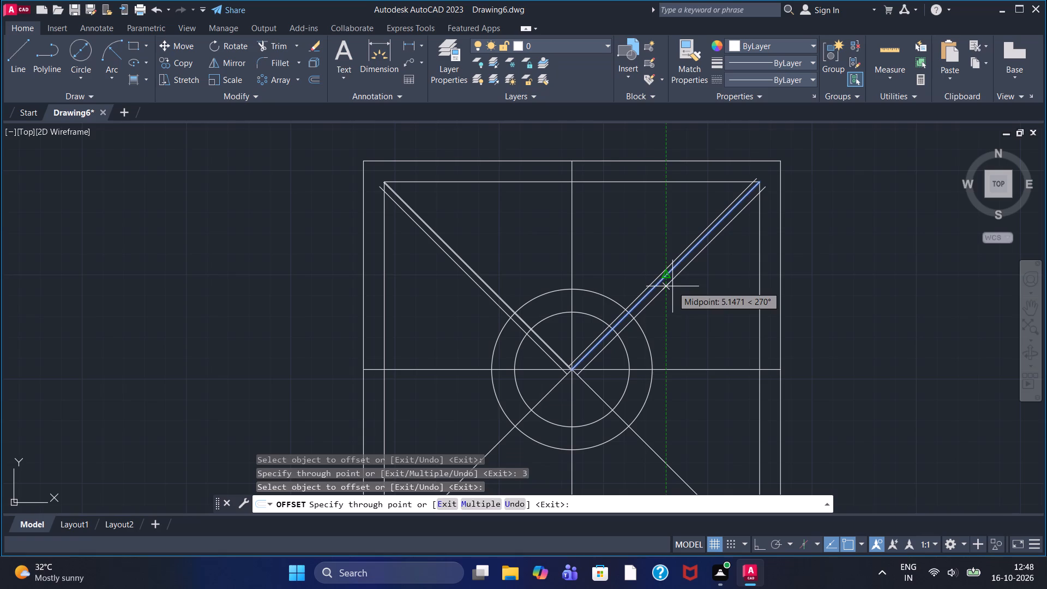
{"action": "key", "text": "Return"}
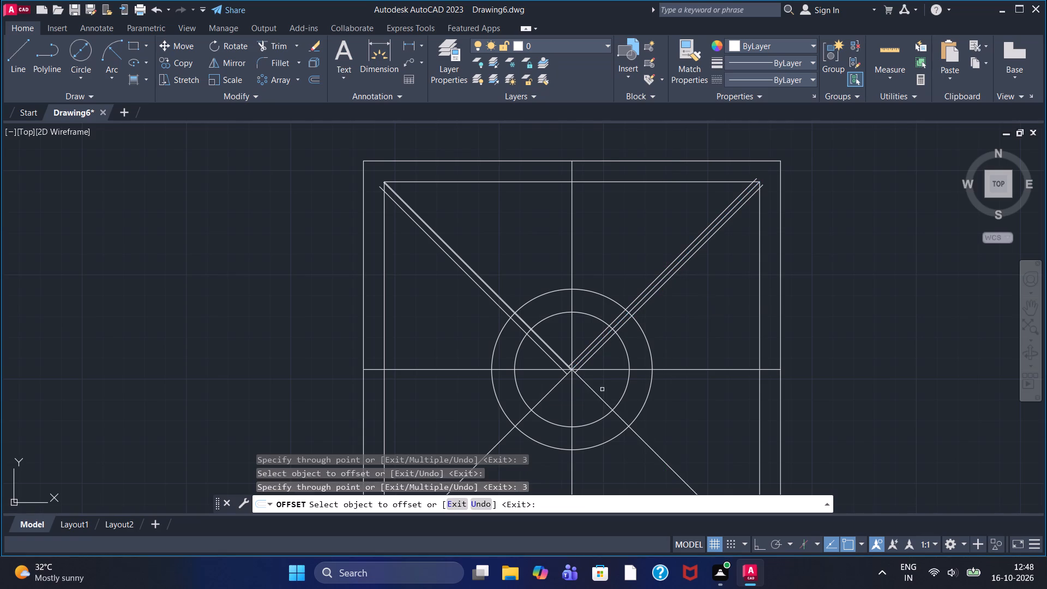
Offset the lower-right diagonal to both of its sides in Through mode, entering 3 for each copy.
{"action": "left_click", "coordinate": [598, 394]}
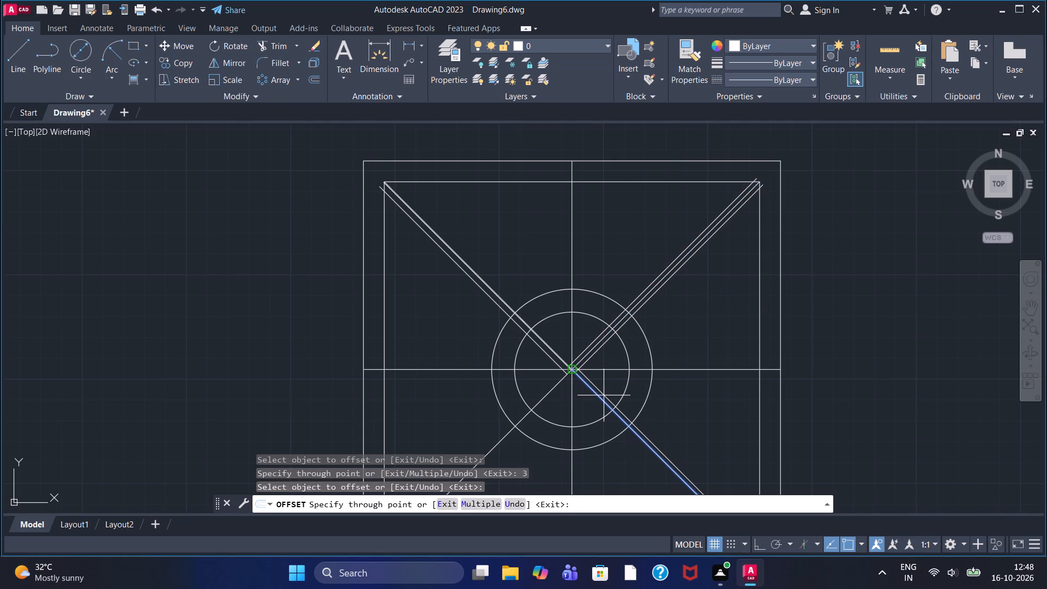
{"action": "key", "text": "3"}
{"action": "key", "text": "Return"}
{"action": "scroll", "coordinate": [600, 407], "scroll_direction": "up", "scroll_amount": 2}
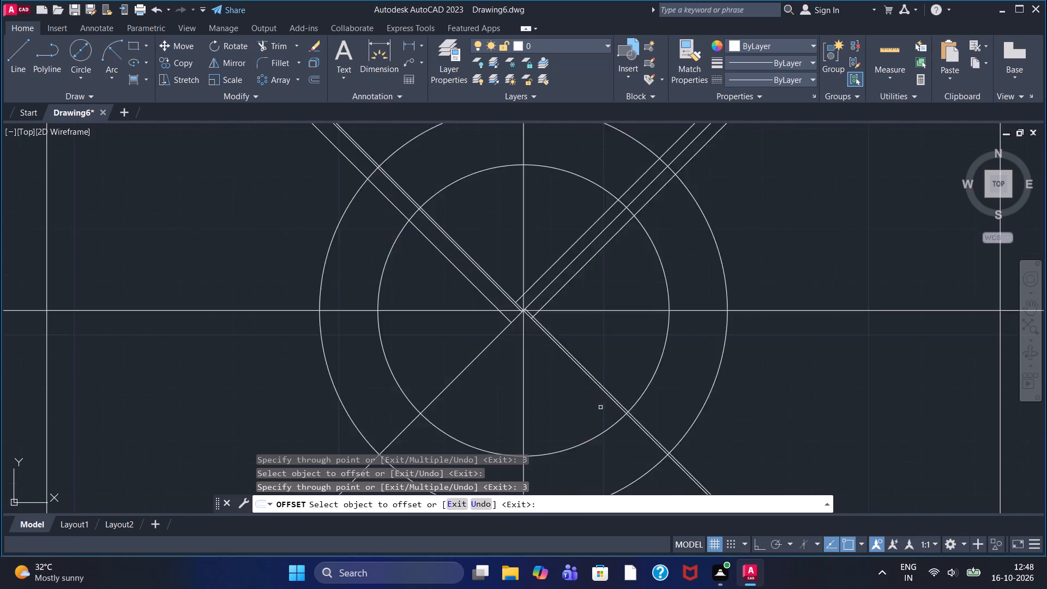
{"action": "scroll", "coordinate": [600, 407], "scroll_direction": "up", "scroll_amount": 1}
{"action": "left_click", "coordinate": [604, 384]}
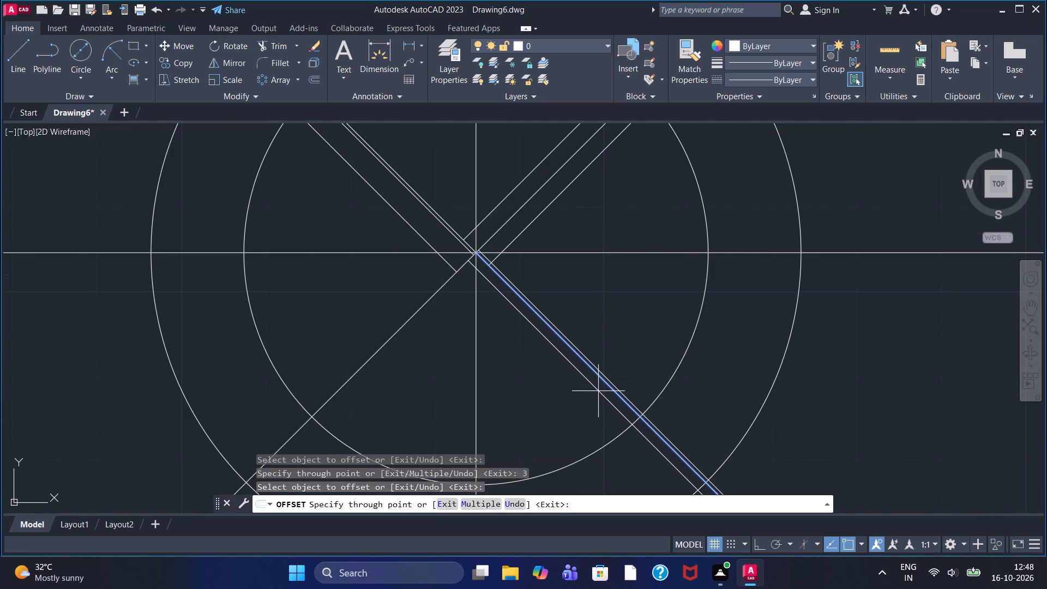
{"action": "key", "text": "3"}
{"action": "key", "text": "Return"}
{"action": "scroll", "coordinate": [591, 385], "scroll_direction": "up", "scroll_amount": 2}
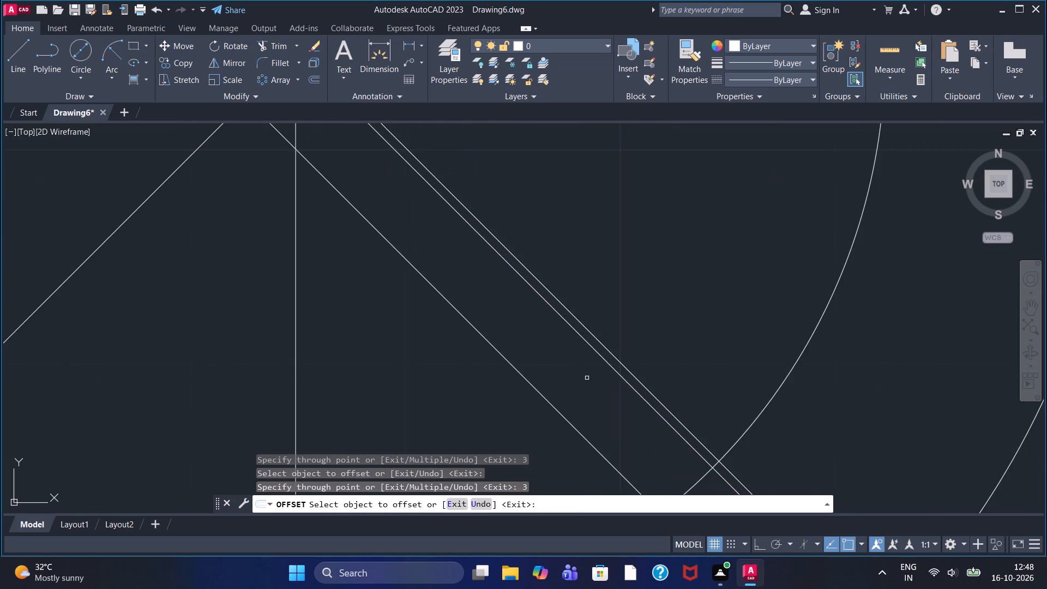
Offset the lower-left diagonal to both of its sides in Through mode, entering 3 for each copy.
{"action": "scroll", "coordinate": [586, 377], "scroll_direction": "down", "scroll_amount": 2}
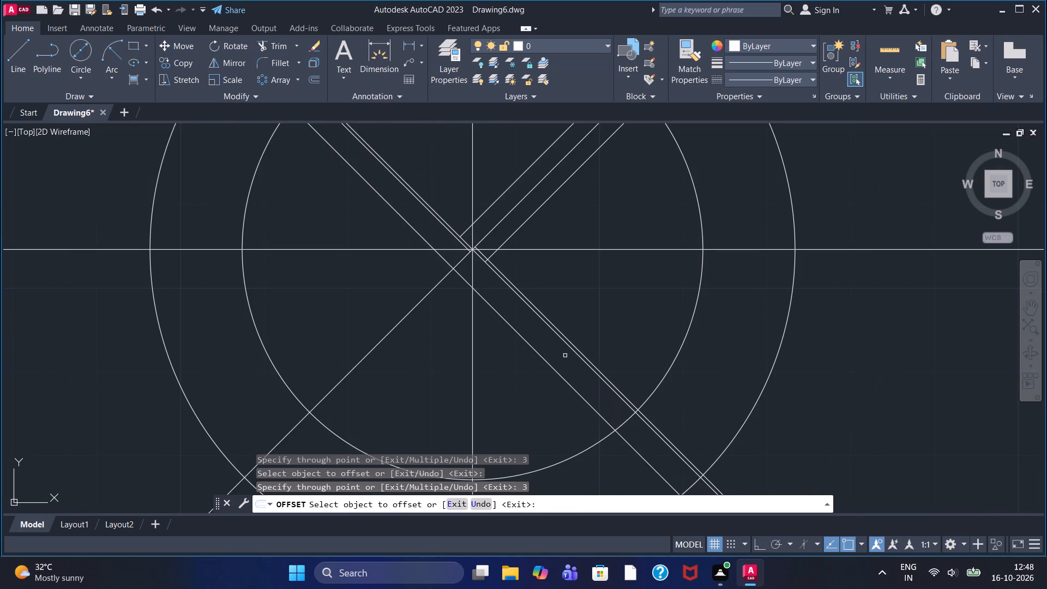
{"action": "scroll", "coordinate": [520, 328], "scroll_direction": "down", "scroll_amount": 1}
{"action": "scroll", "coordinate": [520, 328], "scroll_direction": "up", "scroll_amount": 3}
{"action": "scroll", "coordinate": [520, 328], "scroll_direction": "down", "scroll_amount": 4}
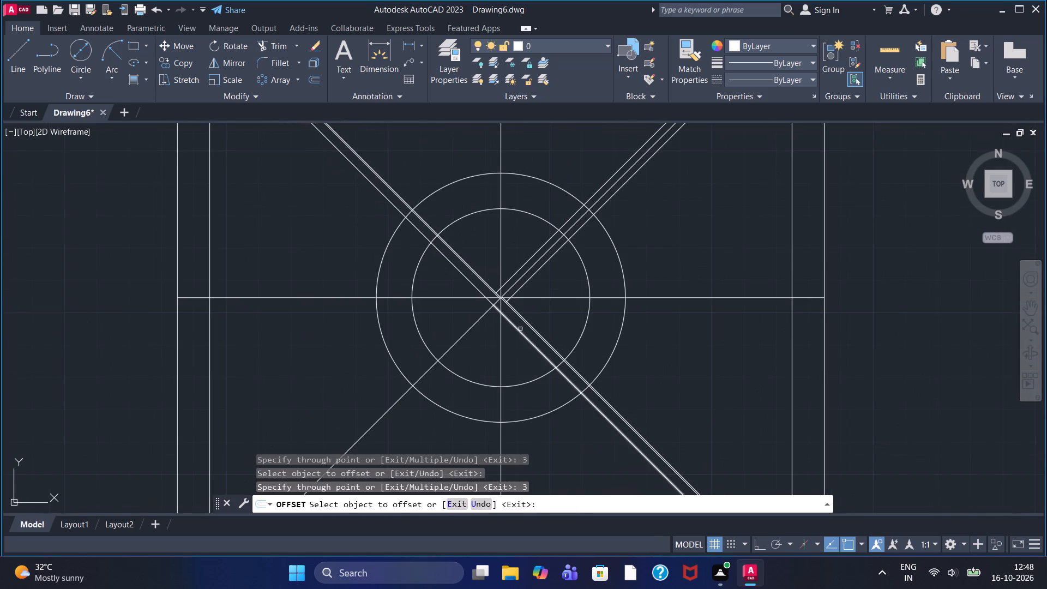
{"action": "left_click", "coordinate": [450, 348]}
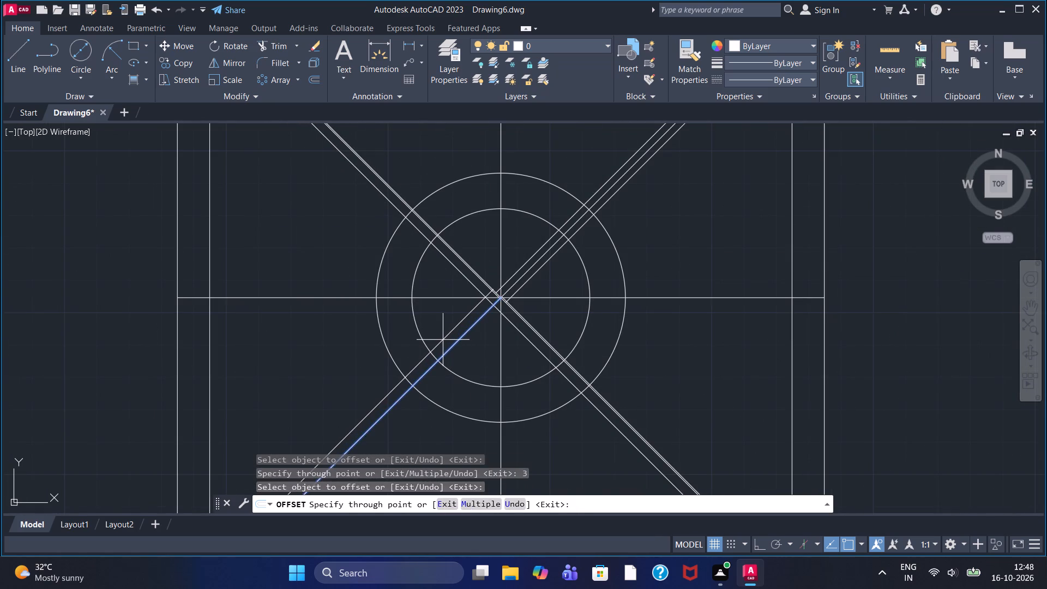
{"action": "key", "text": "3"}
{"action": "key", "text": "Return"}
{"action": "left_click", "coordinate": [447, 352]}
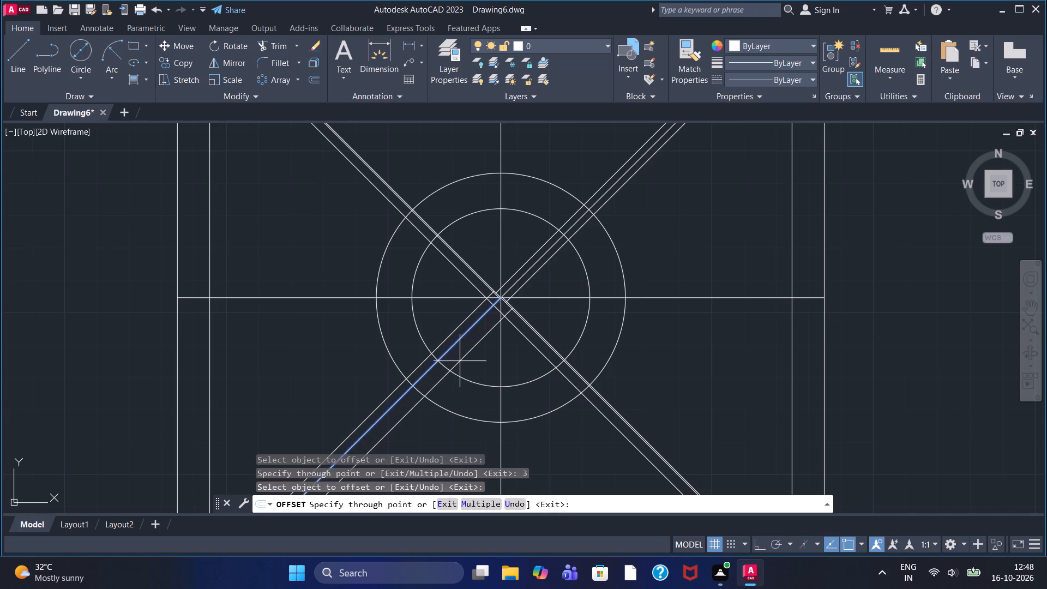
{"action": "key", "text": "3"}
{"action": "key", "text": "Return"}
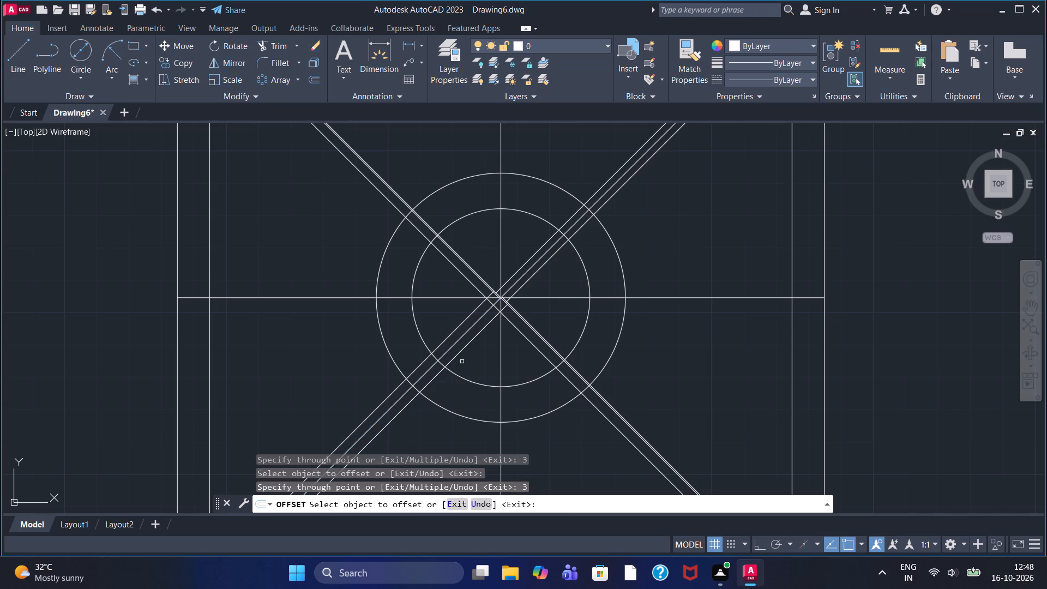
{"action": "key", "text": "Escape"}
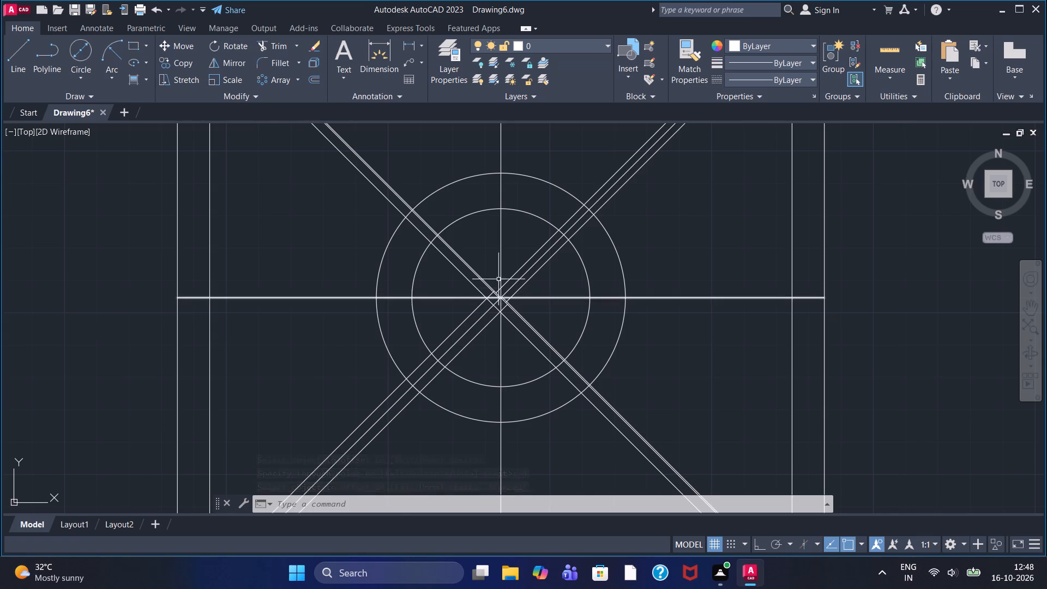
Erase the original upper-left diagonal and the closely spaced upper copy beside the lower-right diagonal.
{"action": "scroll", "coordinate": [498, 279], "scroll_direction": "up", "scroll_amount": 3}
{"action": "scroll", "coordinate": [497, 277], "scroll_direction": "down", "scroll_amount": 3}
{"action": "scroll", "coordinate": [467, 255], "scroll_direction": "up", "scroll_amount": 1}
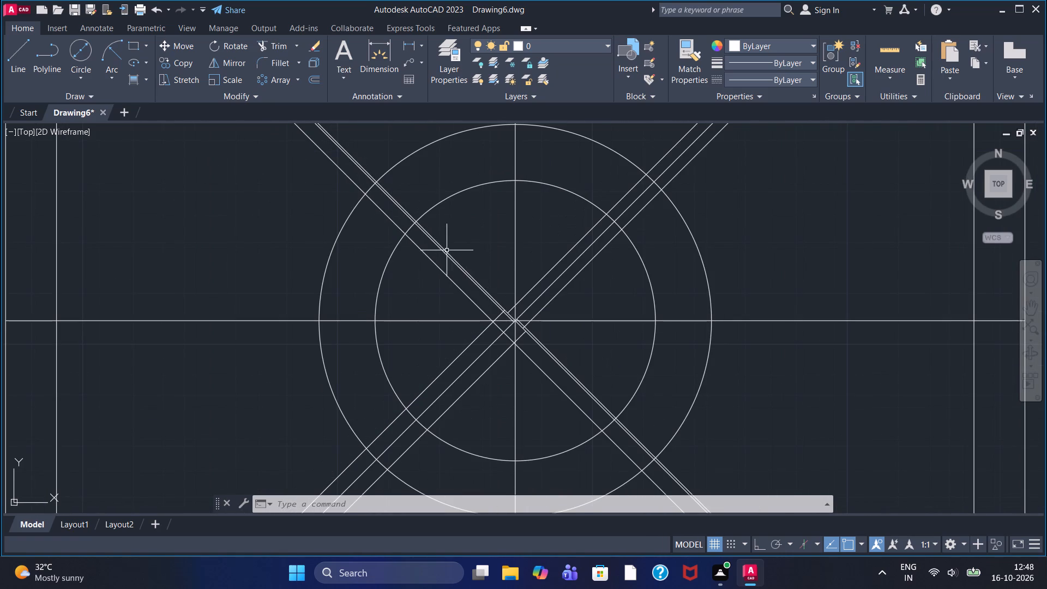
{"action": "scroll", "coordinate": [439, 245], "scroll_direction": "up", "scroll_amount": 2}
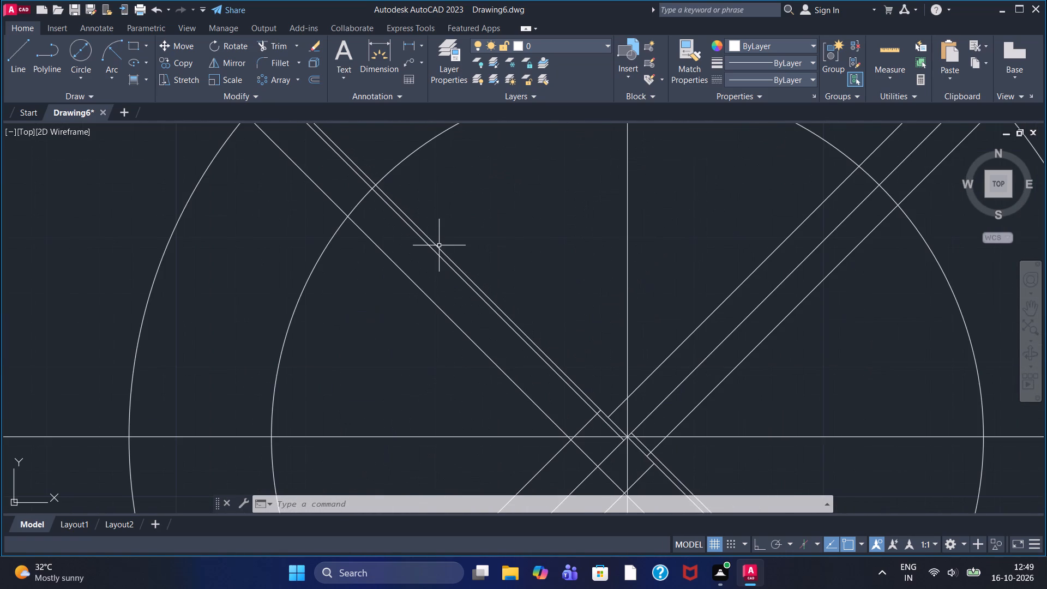
{"action": "left_click", "coordinate": [433, 240]}
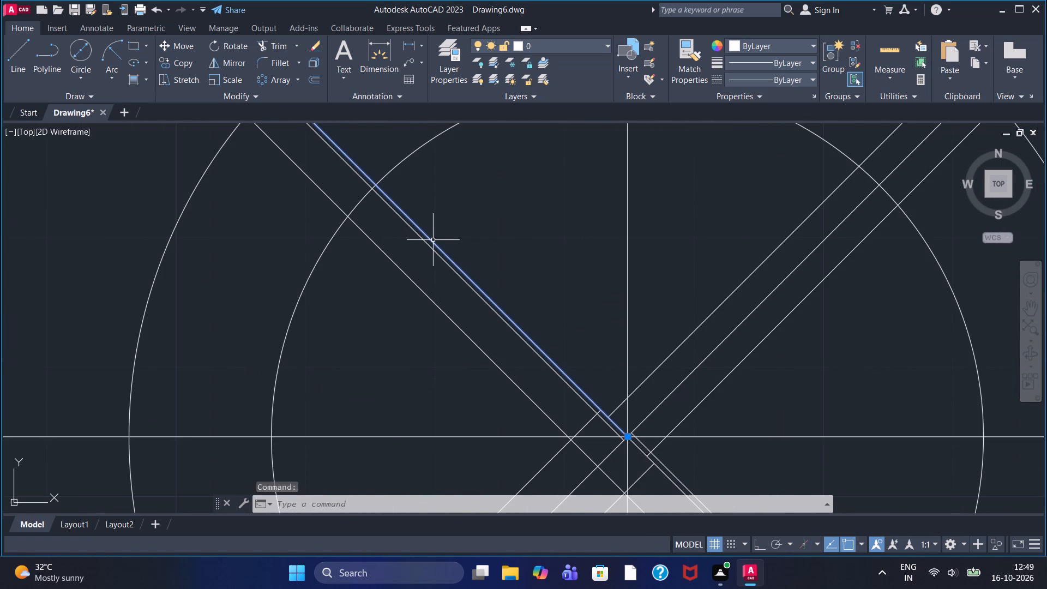
{"action": "key", "text": "Delete"}
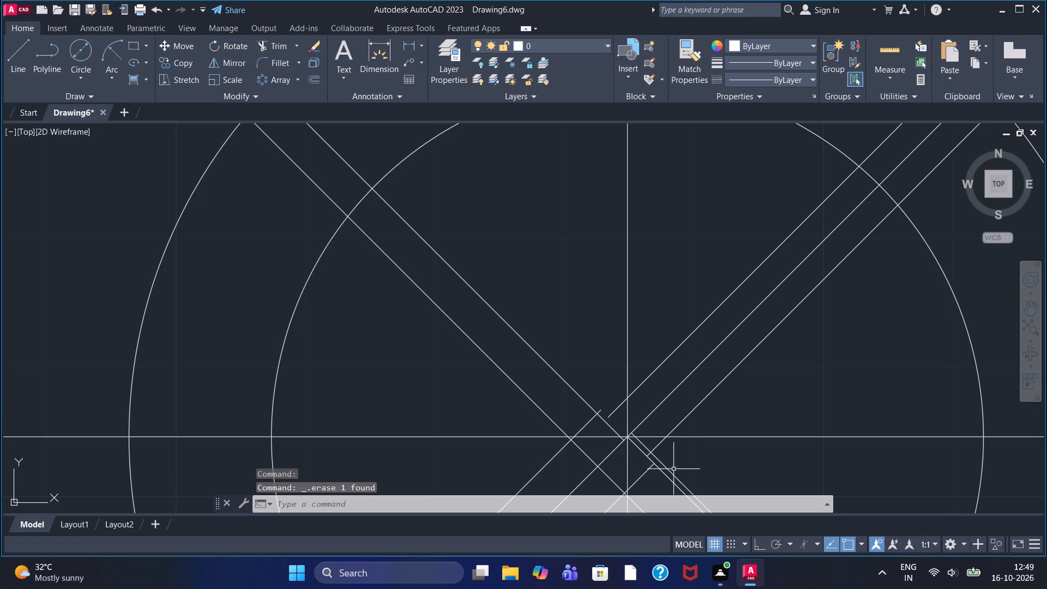
{"action": "left_click", "coordinate": [673, 472]}
{"action": "key", "text": "Delete"}
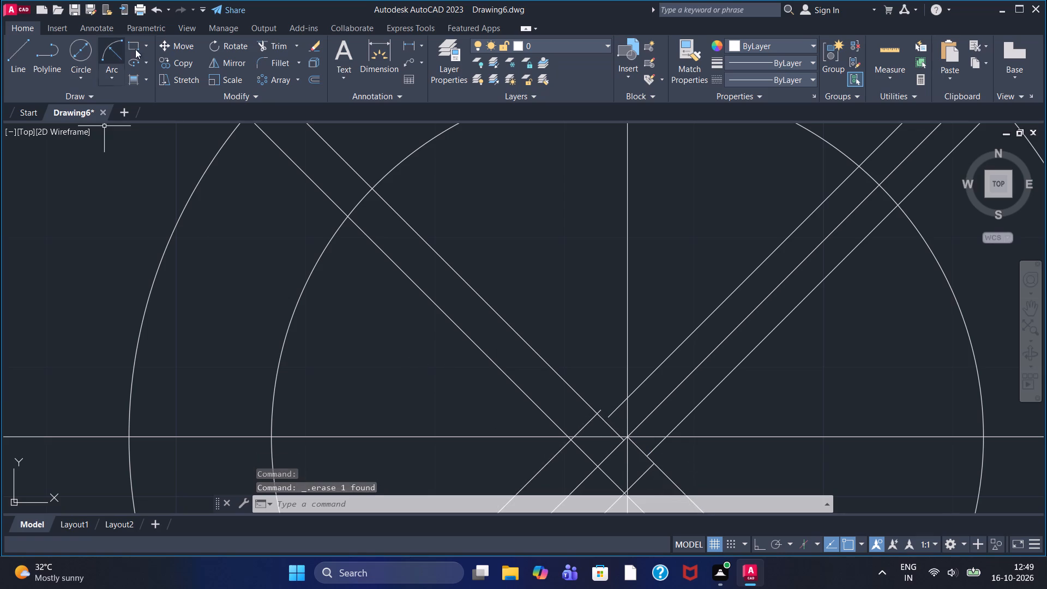
Using Offset's Through option with 3, add an upper parallel copy to the middle upper-left line and to the lower-right diagonal.
{"action": "left_click", "coordinate": [310, 76]}
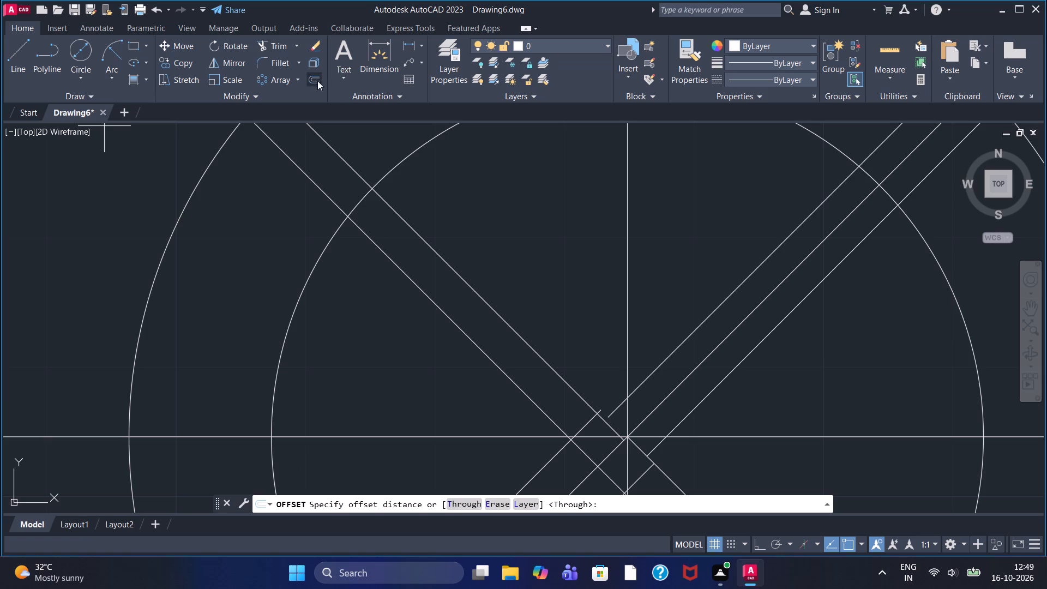
{"action": "left_click", "coordinate": [458, 503]}
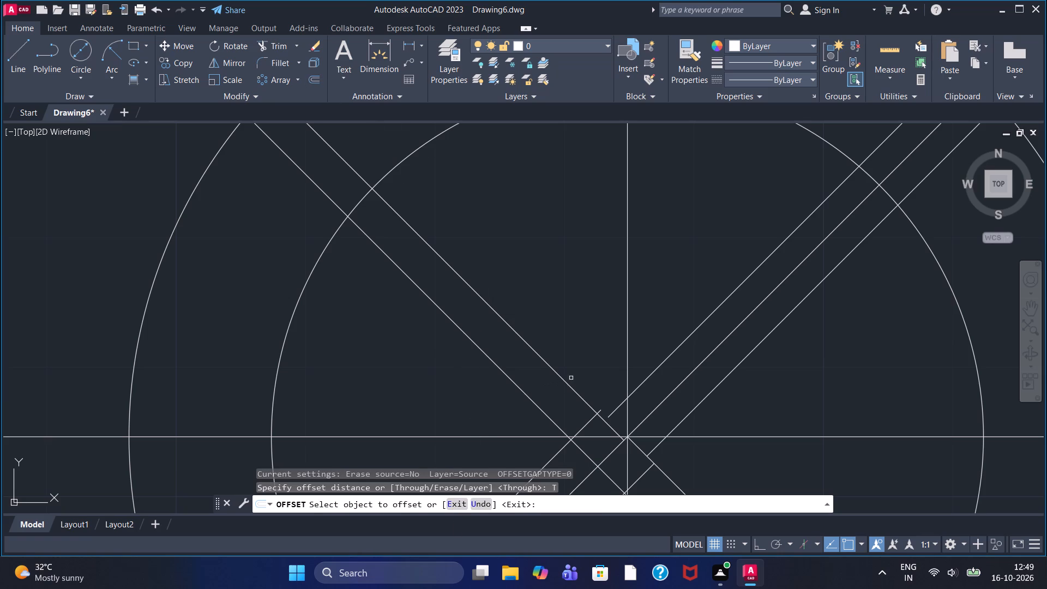
{"action": "left_click", "coordinate": [567, 381]}
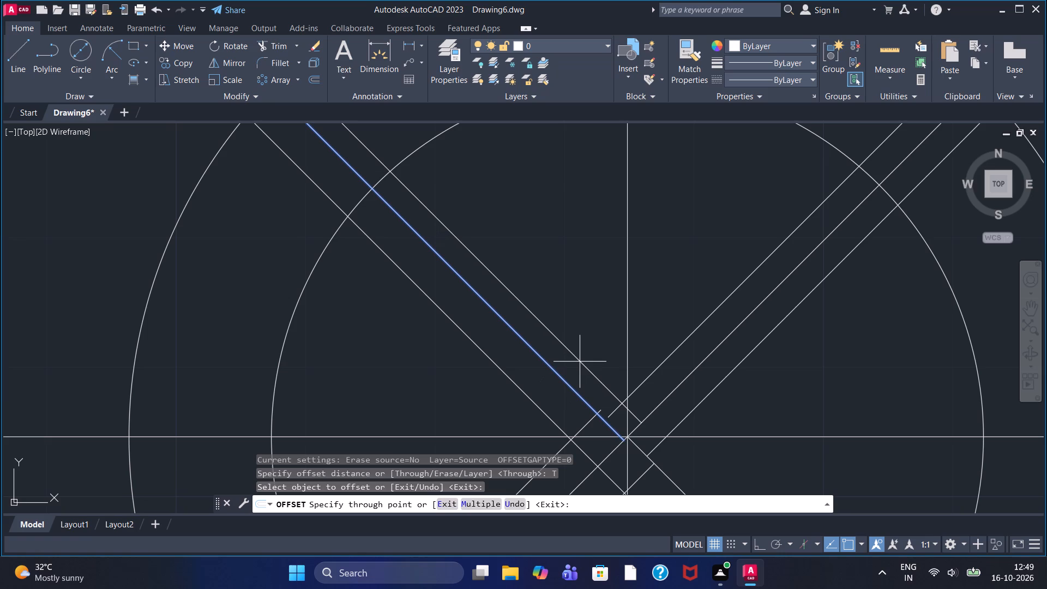
{"action": "key", "text": "3"}
{"action": "key", "text": "Return"}
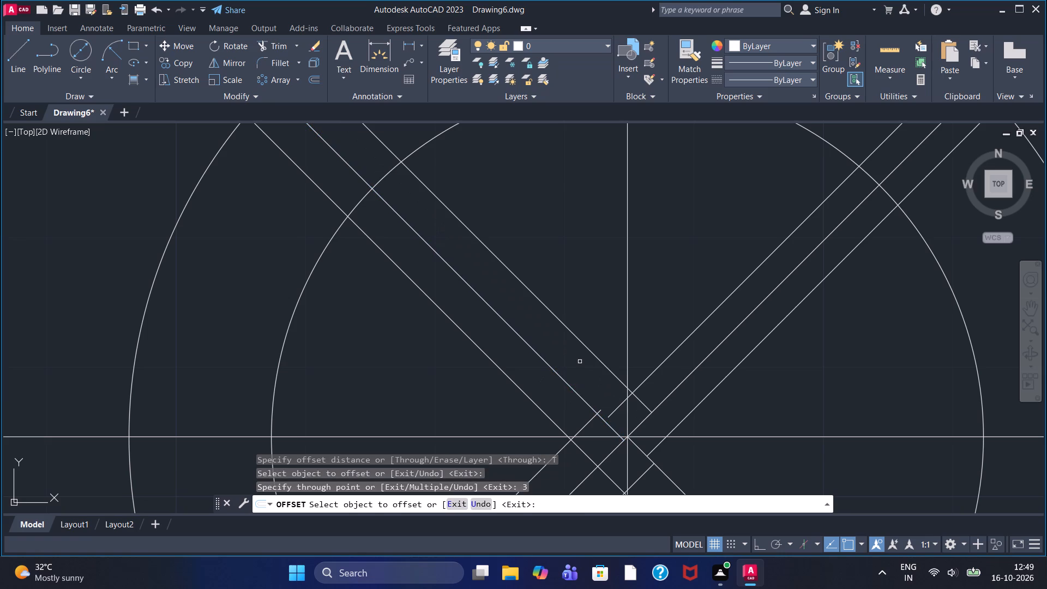
{"action": "scroll", "coordinate": [602, 406], "scroll_direction": "up", "scroll_amount": 1}
{"action": "scroll", "coordinate": [601, 405], "scroll_direction": "down", "scroll_amount": 2}
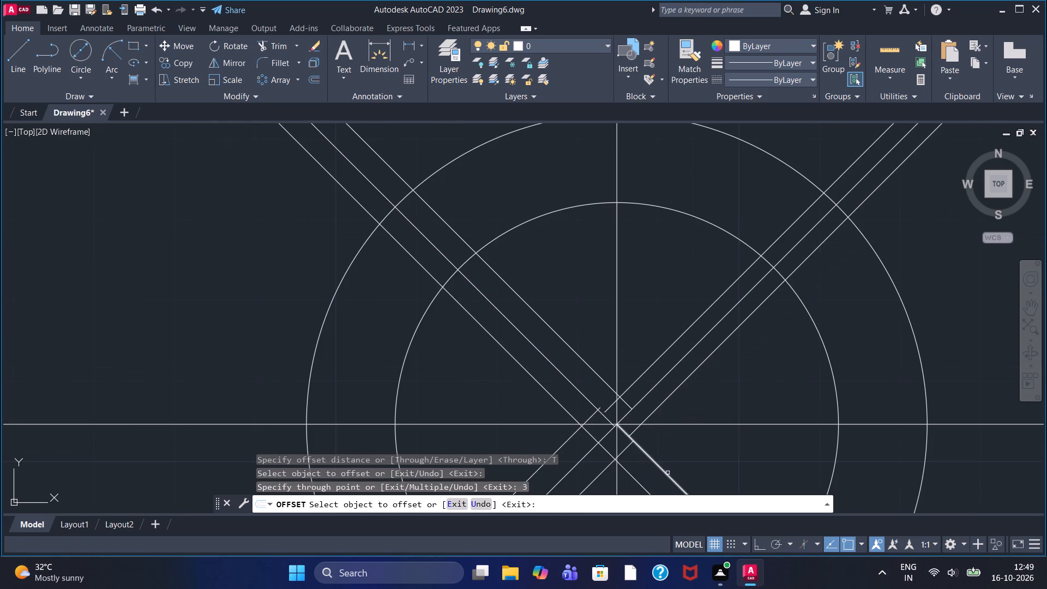
{"action": "left_click", "coordinate": [667, 474]}
{"action": "key", "text": "3"}
{"action": "key", "text": "Return"}
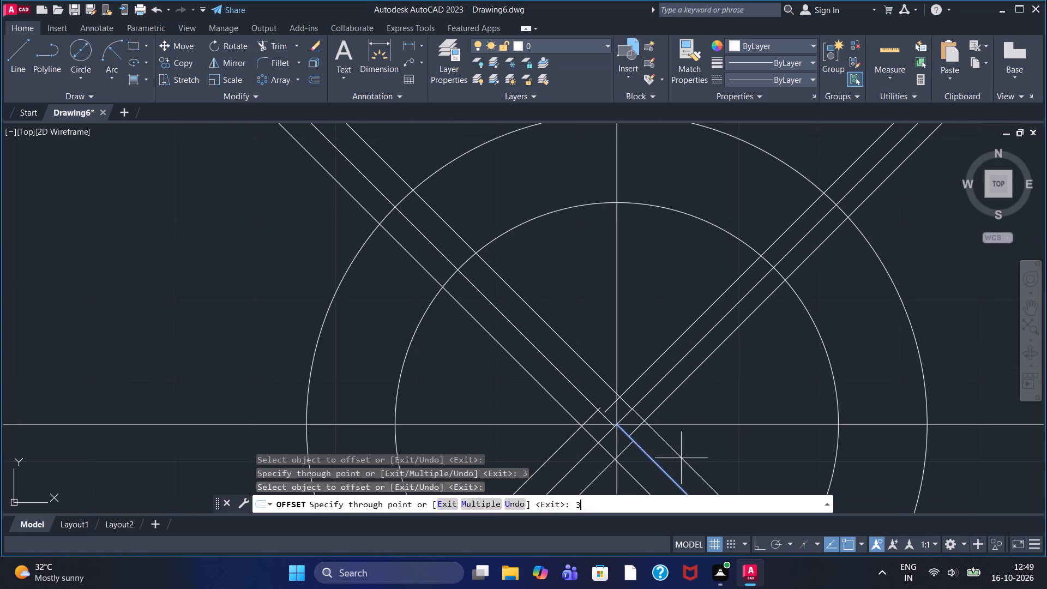
{"action": "key", "text": "Escape"}
Trim the three upper-left and three upper-right diagonal lines between the inner and outer circles.
{"action": "scroll", "coordinate": [632, 426], "scroll_direction": "up", "scroll_amount": 2}
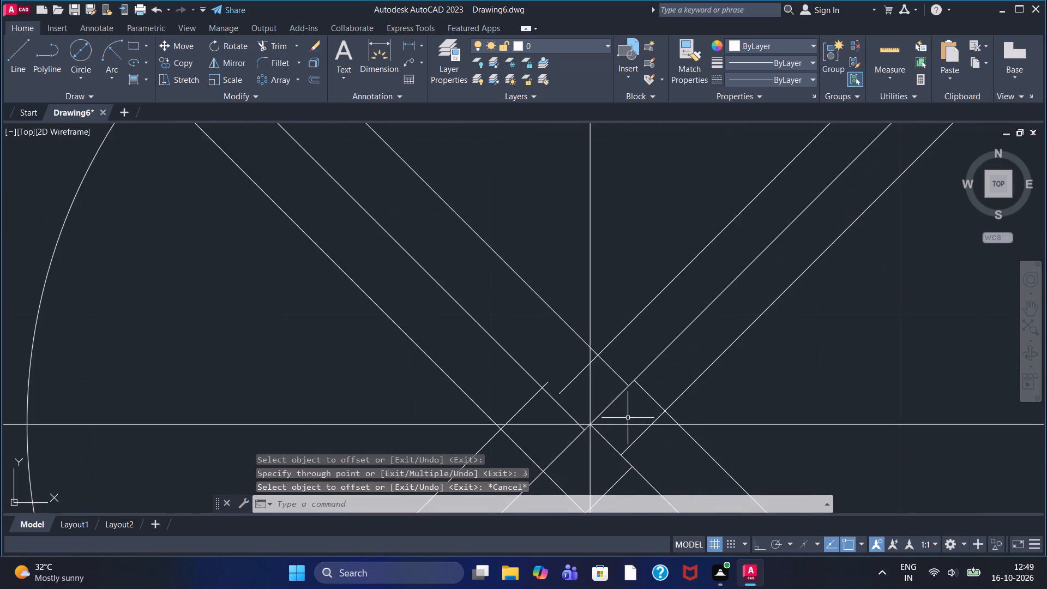
{"action": "scroll", "coordinate": [626, 414], "scroll_direction": "down", "scroll_amount": 6}
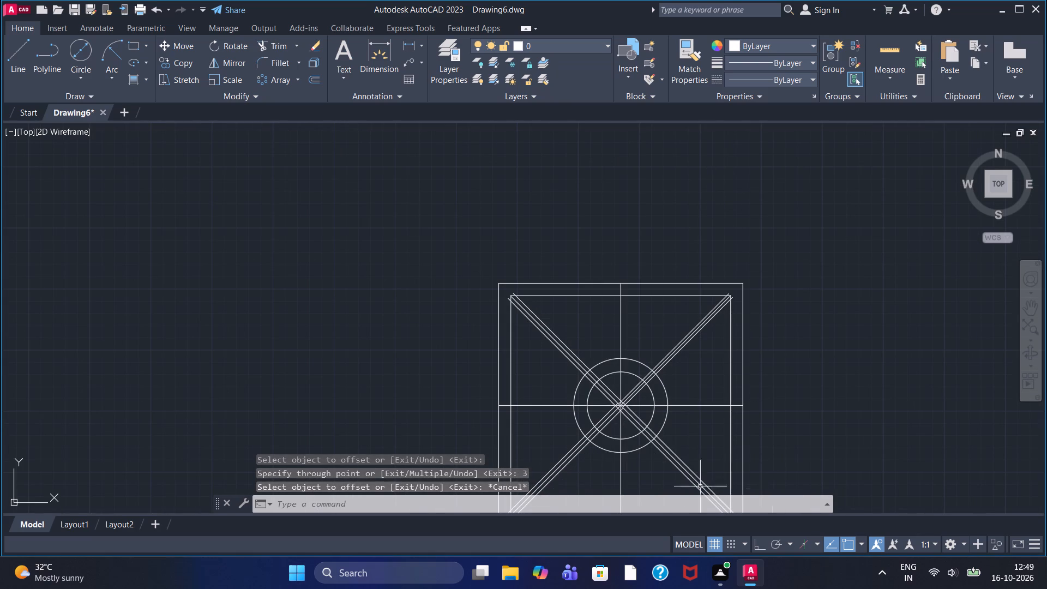
{"action": "left_click", "coordinate": [284, 46]}
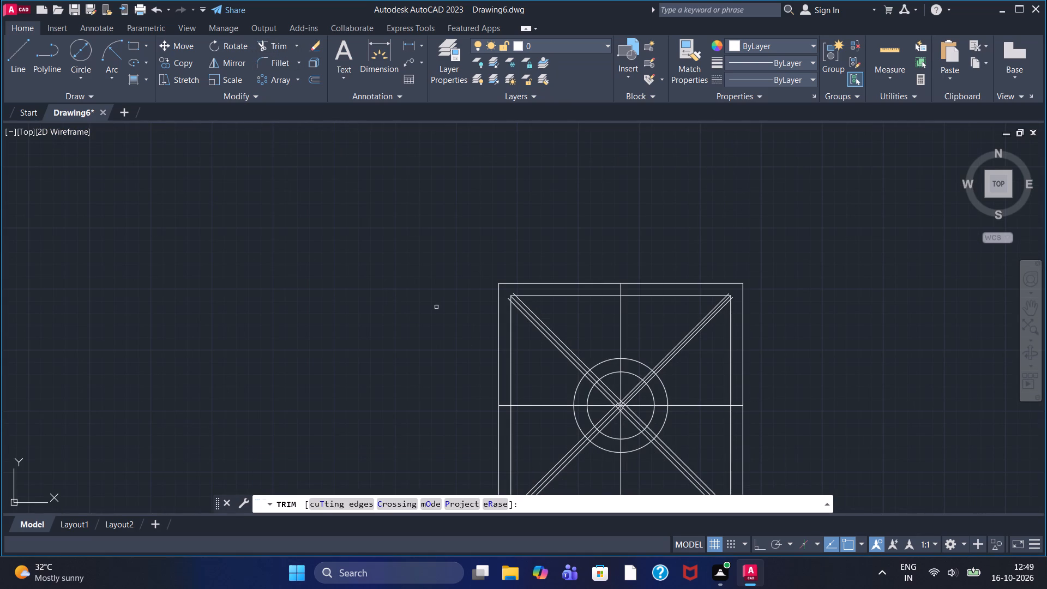
{"action": "scroll", "coordinate": [586, 400], "scroll_direction": "up", "scroll_amount": 2}
{"action": "scroll", "coordinate": [643, 312], "scroll_direction": "up", "scroll_amount": 2}
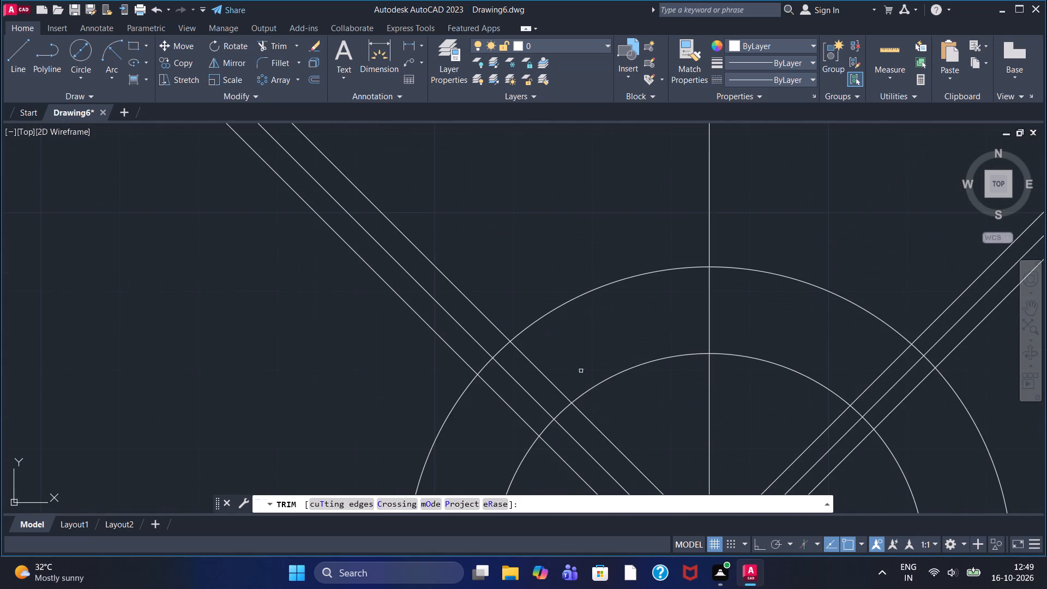
{"action": "left_click", "coordinate": [516, 412]}
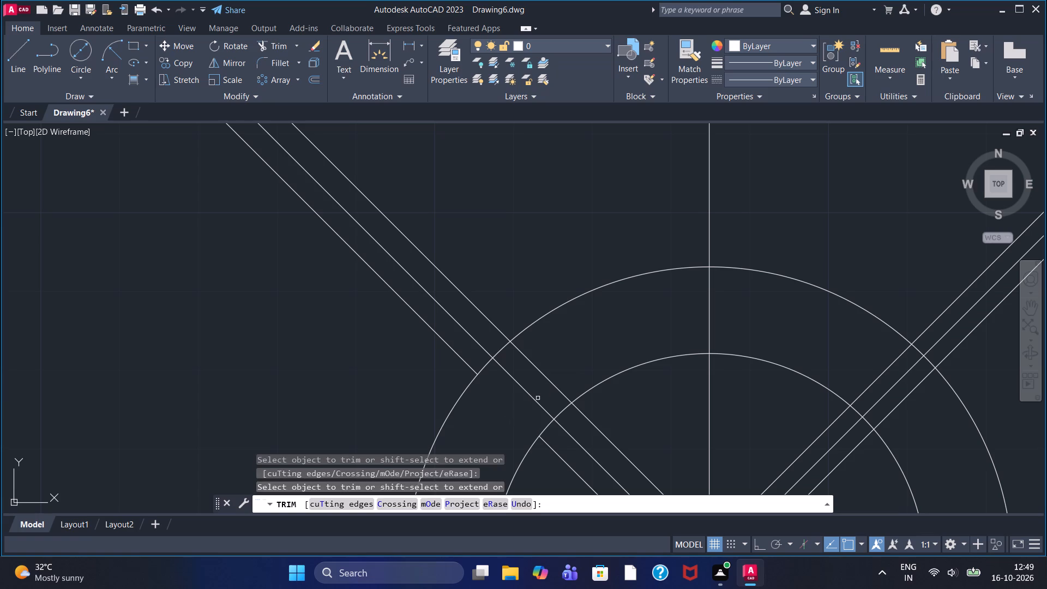
{"action": "left_click", "coordinate": [537, 400]}
{"action": "left_click", "coordinate": [551, 381]}
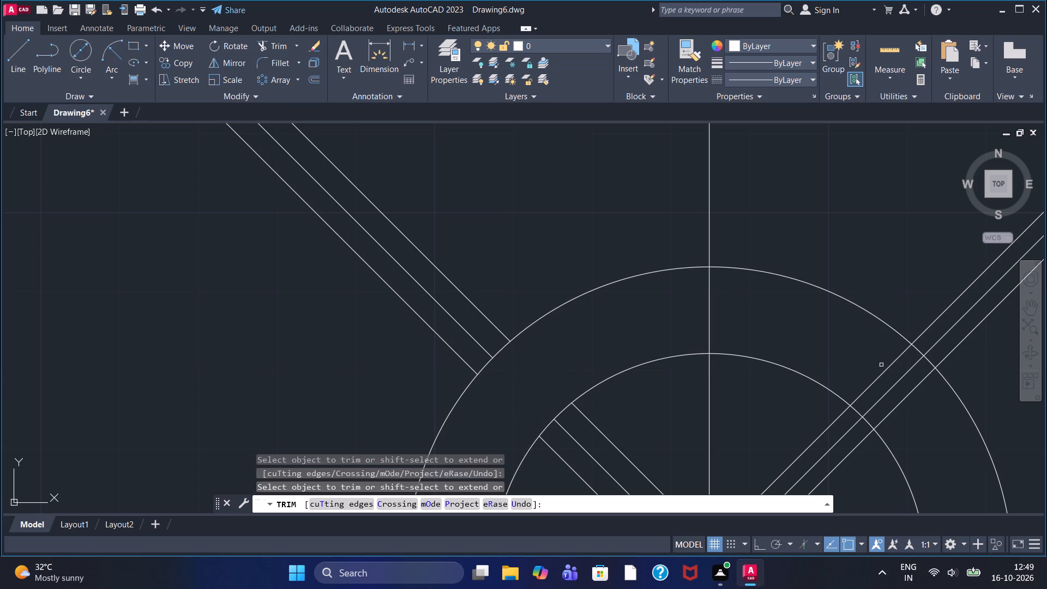
{"action": "left_click", "coordinate": [882, 371]}
{"action": "left_click", "coordinate": [894, 381]}
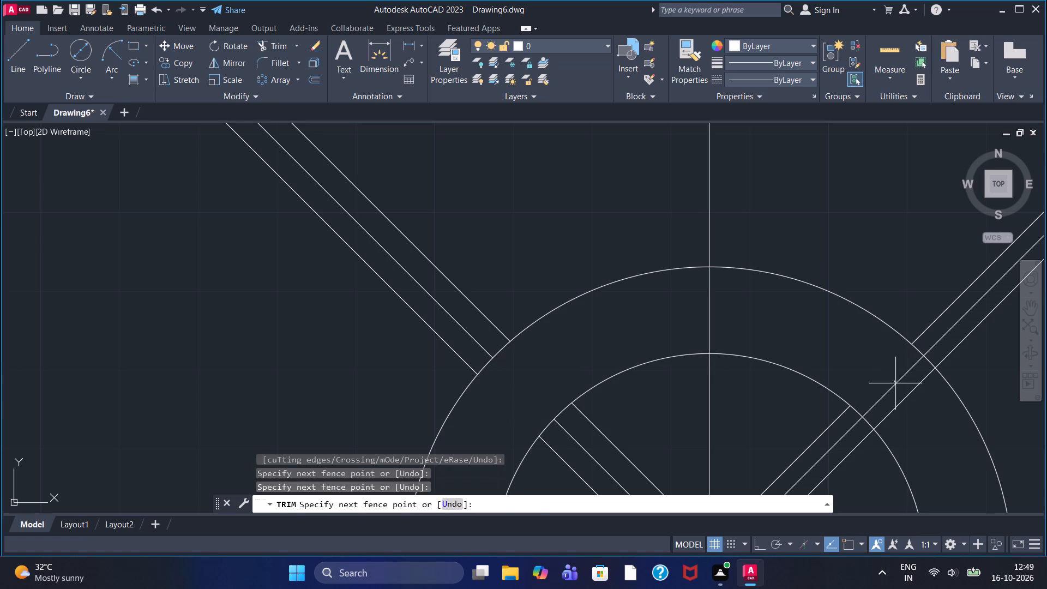
{"action": "left_click", "coordinate": [896, 384]}
{"action": "double_click", "coordinate": [908, 396]}
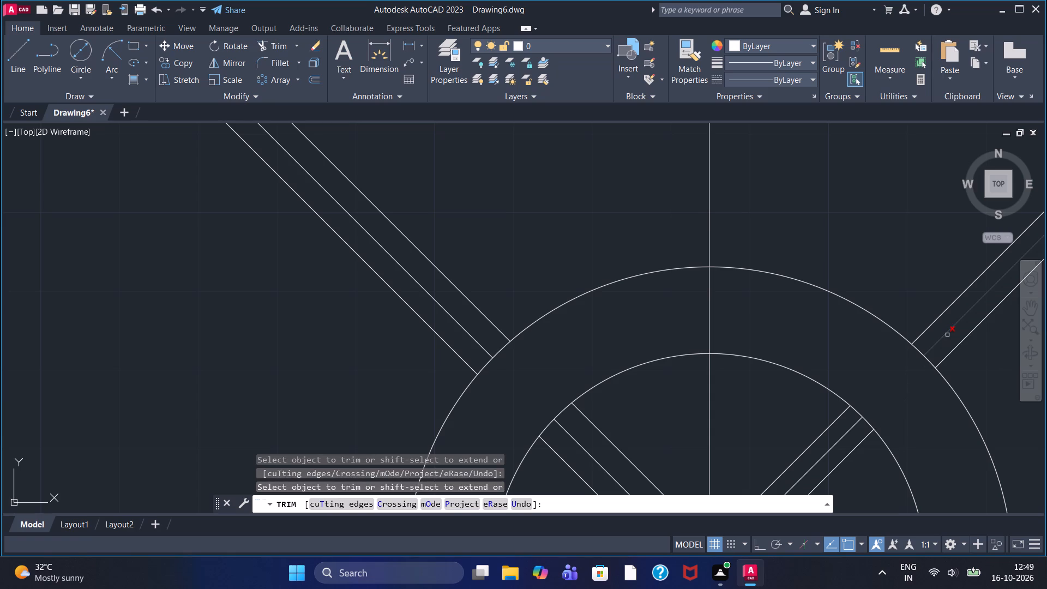
Trim away the upper-right middle line outside the outer circle and the three upper-right lines inside the inner circle.
{"action": "double_click", "coordinate": [947, 334]}
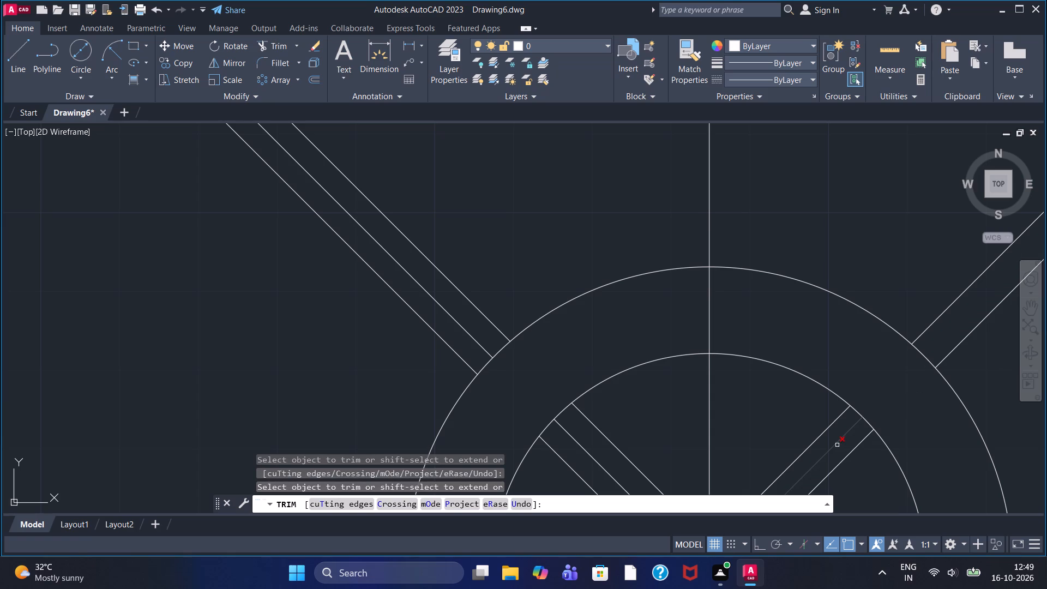
{"action": "left_click", "coordinate": [837, 445]}
{"action": "left_click", "coordinate": [832, 424]}
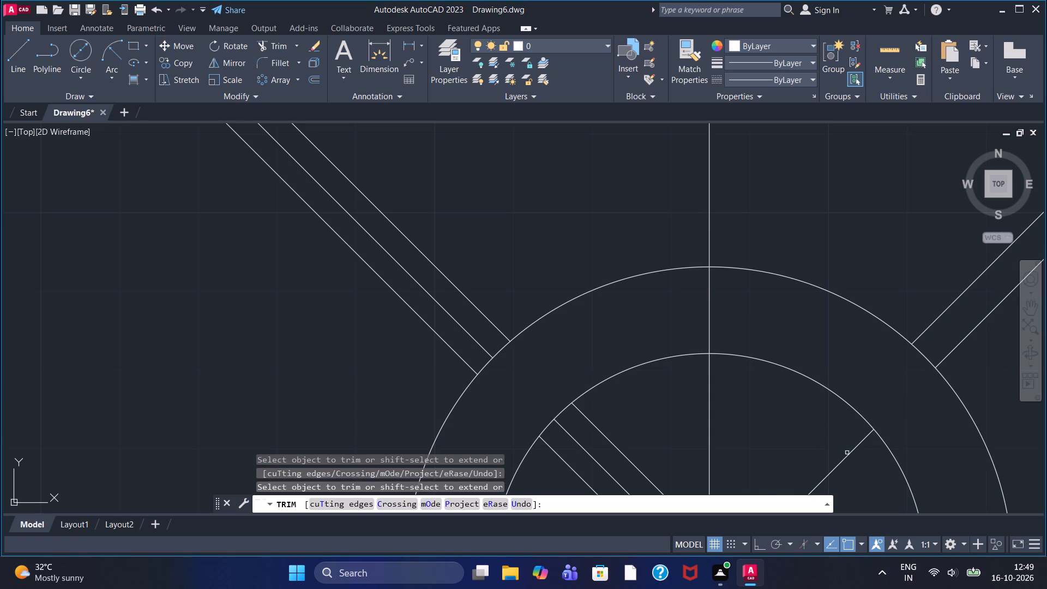
{"action": "left_click", "coordinate": [850, 458]}
{"action": "left_click", "coordinate": [848, 451]}
Trim the three upper-left diagonal lines inside the inner circle and the upper-left middle line outside the outer circle.
{"action": "scroll", "coordinate": [809, 461], "scroll_direction": "up", "scroll_amount": 2}
{"action": "scroll", "coordinate": [801, 449], "scroll_direction": "down", "scroll_amount": 1}
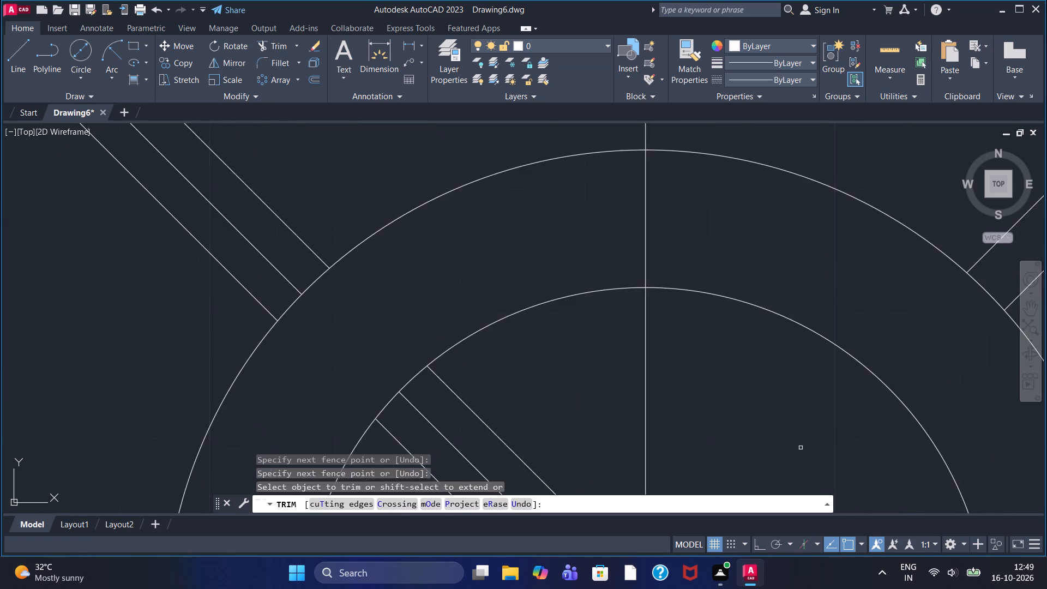
{"action": "middle_click_drag", "start_coordinate": [798, 435], "coordinate": [821, 201]}
{"action": "scroll", "coordinate": [774, 212], "scroll_direction": "down", "scroll_amount": 1}
{"action": "scroll", "coordinate": [682, 235], "scroll_direction": "up", "scroll_amount": 1}
{"action": "scroll", "coordinate": [681, 234], "scroll_direction": "down", "scroll_amount": 1}
{"action": "scroll", "coordinate": [674, 230], "scroll_direction": "up", "scroll_amount": 2}
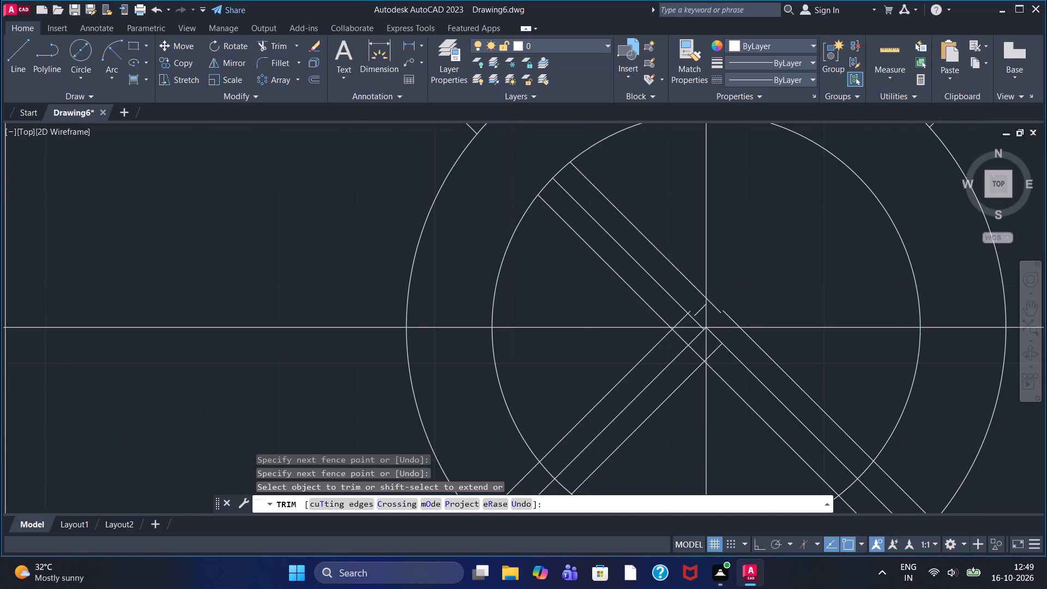
{"action": "scroll", "coordinate": [498, 314], "scroll_direction": "up", "scroll_amount": 2}
{"action": "scroll", "coordinate": [498, 311], "scroll_direction": "down", "scroll_amount": 3}
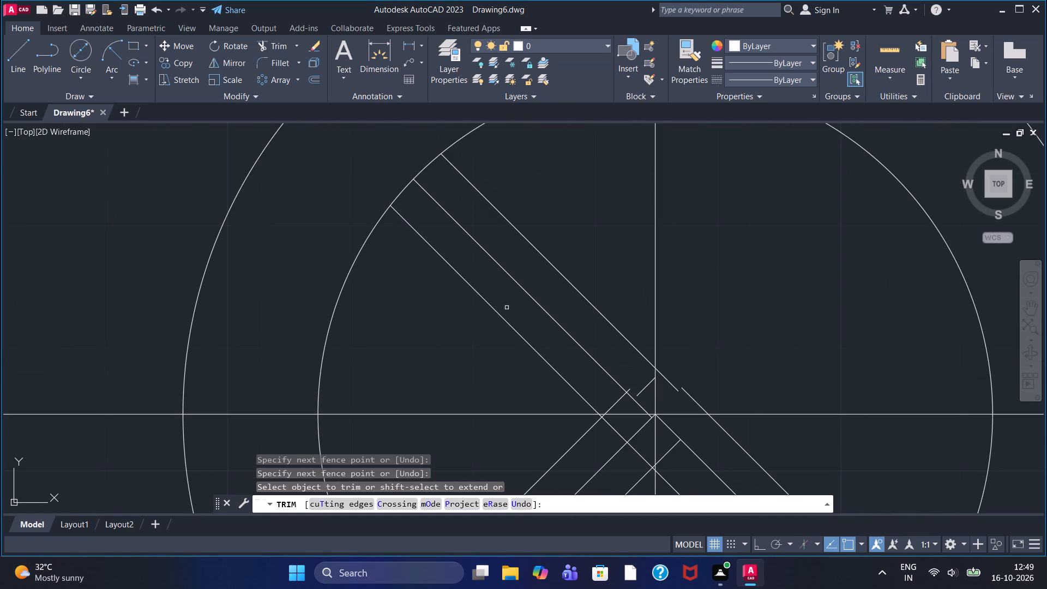
{"action": "left_click", "coordinate": [528, 296]}
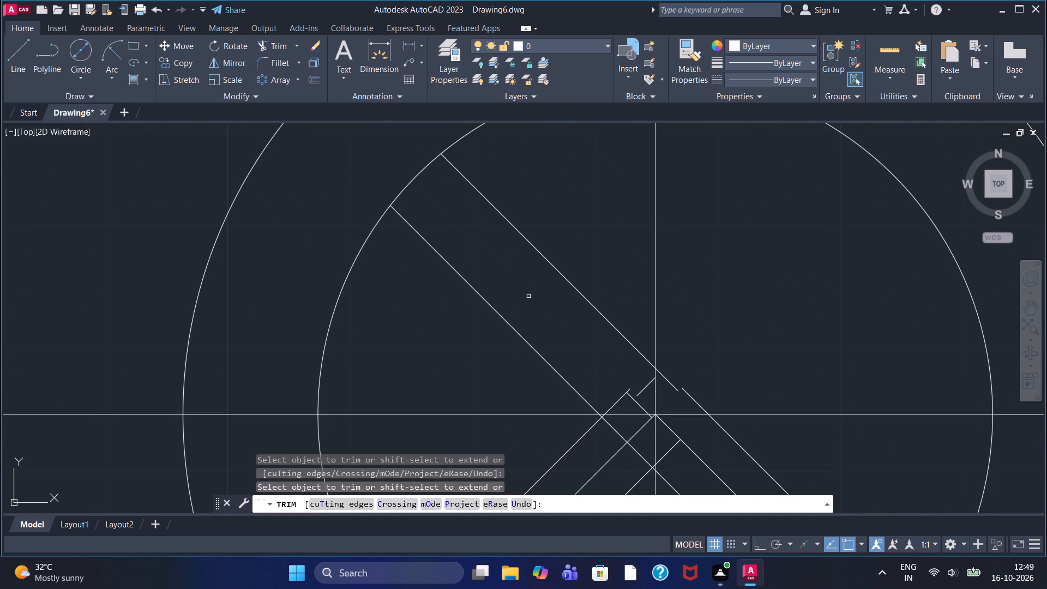
{"action": "scroll", "coordinate": [529, 296], "scroll_direction": "down", "scroll_amount": 3}
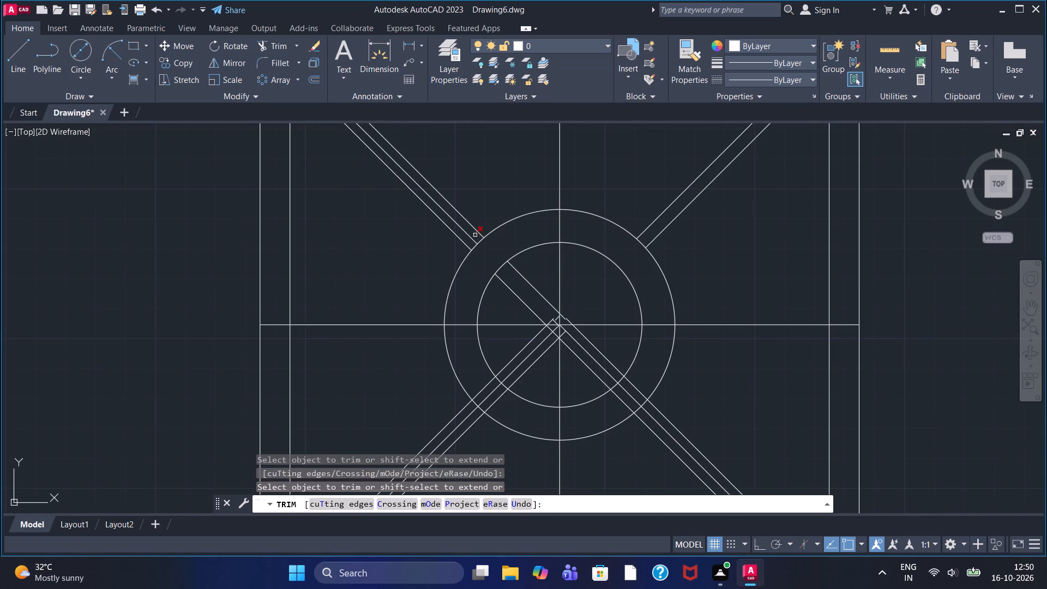
{"action": "left_click", "coordinate": [472, 236]}
{"action": "left_click", "coordinate": [531, 311]}
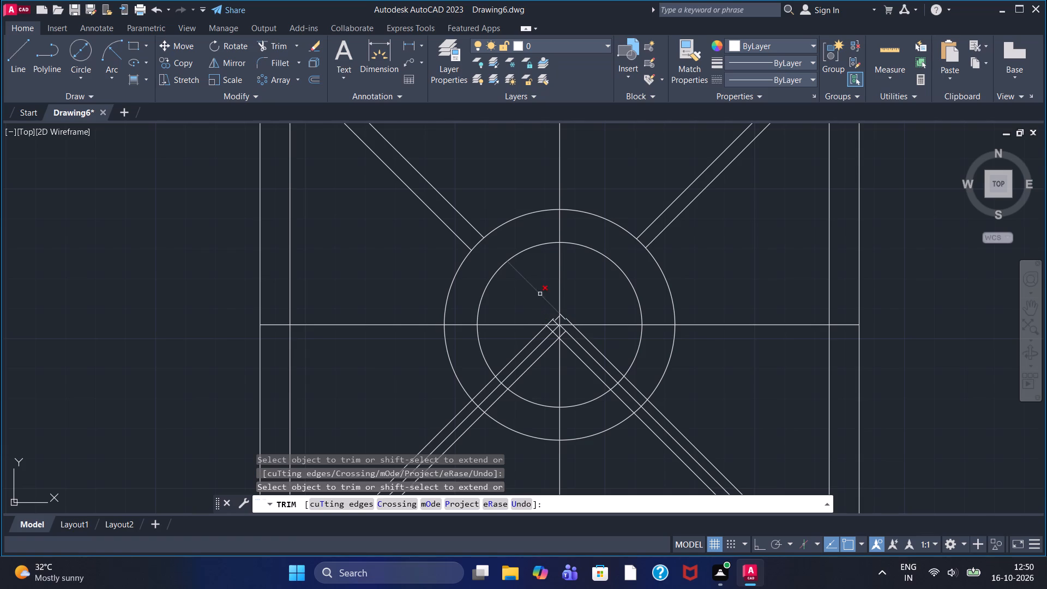
{"action": "left_click", "coordinate": [540, 293]}
Trim the three lower-left and three lower-right diagonal lines inside the inner circle.
{"action": "left_click_drag", "start_coordinate": [498, 336], "coordinate": [547, 366]}
{"action": "left_click_drag", "start_coordinate": [577, 377], "coordinate": [613, 340]}
Trim away the leftover diagonal segments crossing around the circles' centre, above and below the horizontal centerline.
{"action": "scroll", "coordinate": [561, 351], "scroll_direction": "down", "scroll_amount": 2}
{"action": "scroll", "coordinate": [559, 330], "scroll_direction": "up", "scroll_amount": 4}
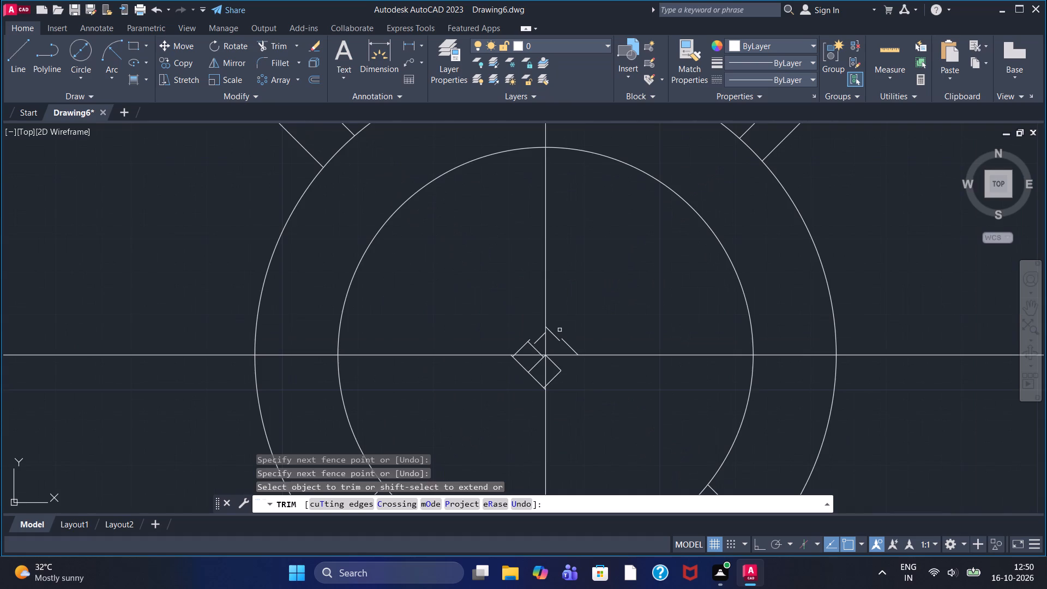
{"action": "scroll", "coordinate": [526, 381], "scroll_direction": "up", "scroll_amount": 3}
{"action": "left_click", "coordinate": [513, 333]}
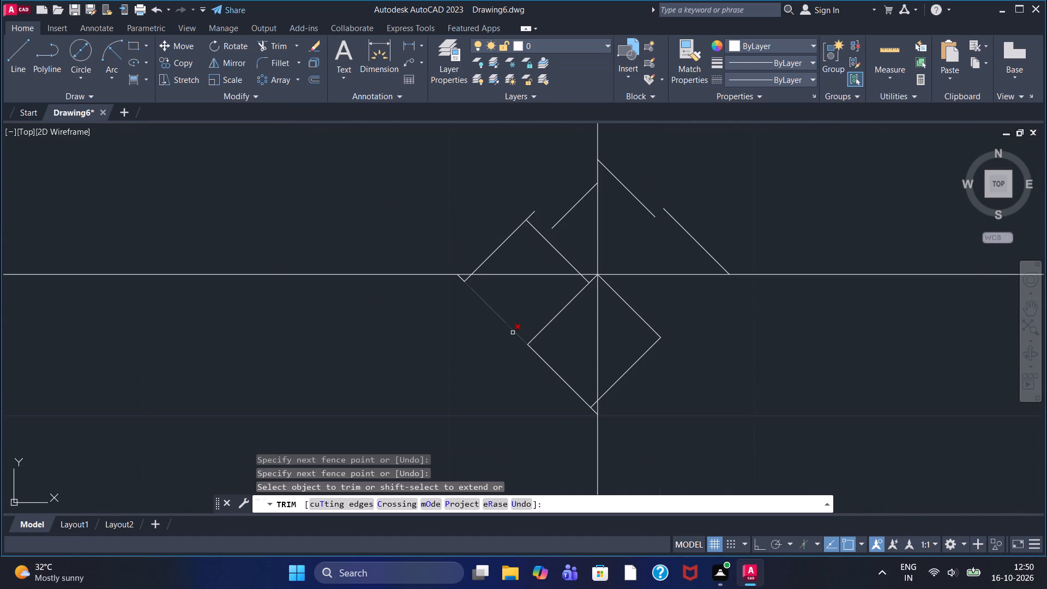
{"action": "left_click", "coordinate": [547, 326]}
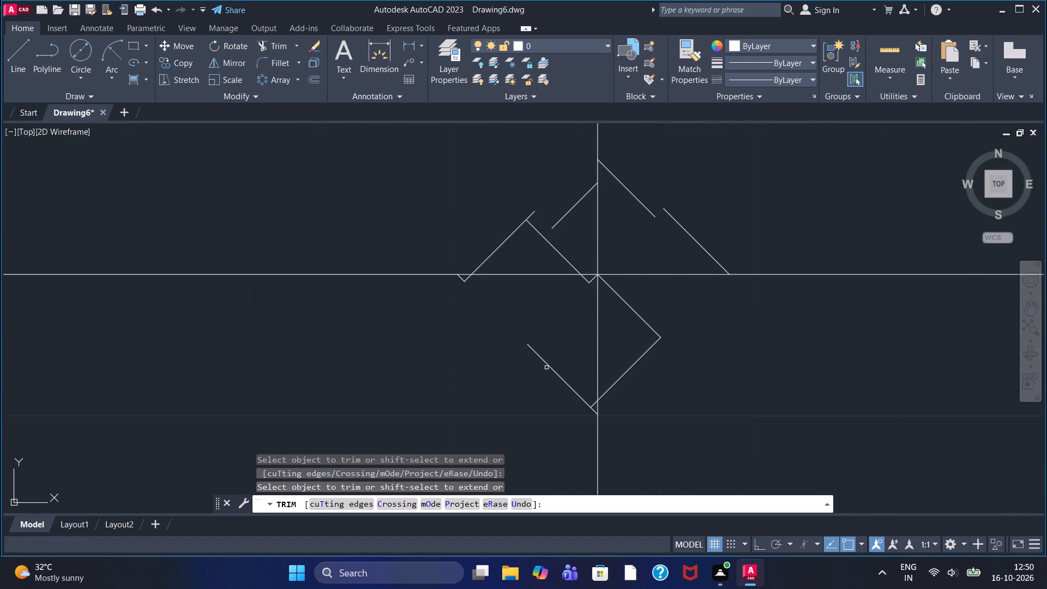
{"action": "left_click", "coordinate": [546, 366]}
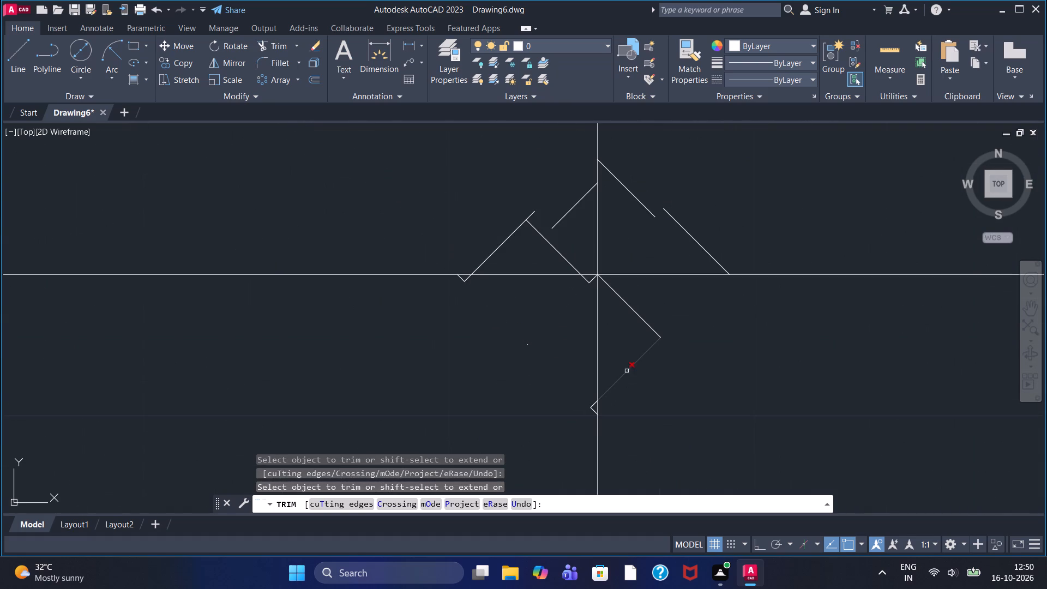
{"action": "left_click", "coordinate": [627, 371]}
{"action": "left_click", "coordinate": [645, 322]}
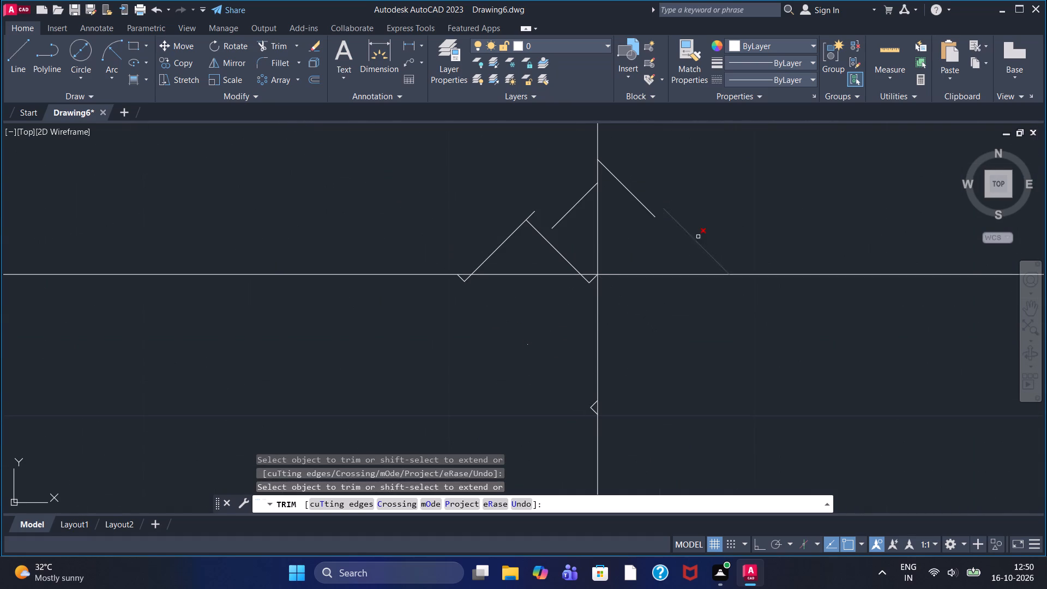
{"action": "left_click", "coordinate": [696, 244]}
{"action": "left_click", "coordinate": [642, 205]}
{"action": "left_click", "coordinate": [570, 213]}
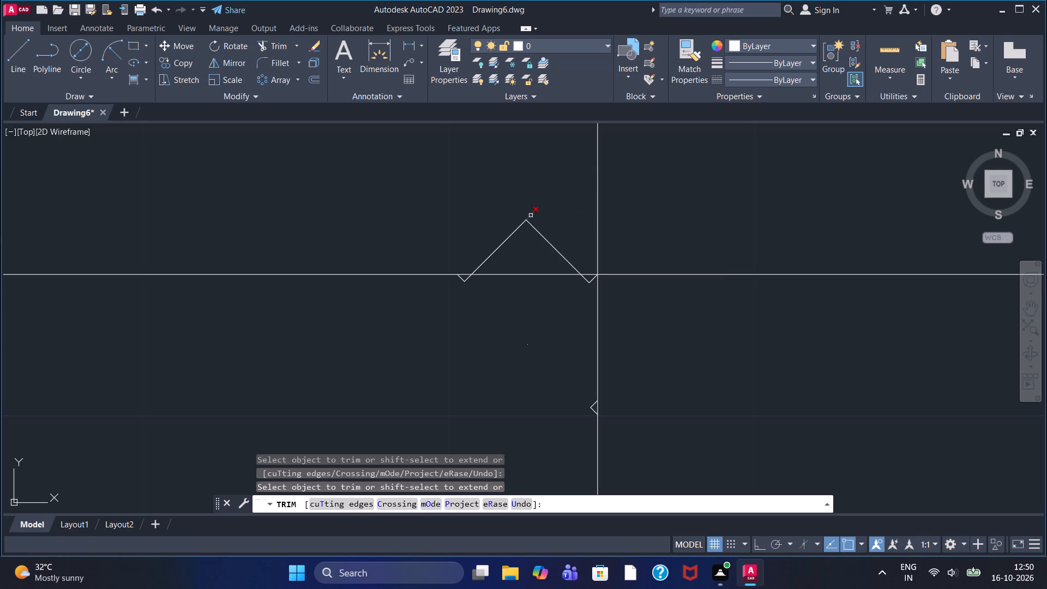
{"action": "left_click", "coordinate": [531, 215]}
{"action": "left_click", "coordinate": [522, 226]}
{"action": "left_click", "coordinate": [538, 230]}
Trim the tiny leftover corner segments just below the horizontal centerline and beside the vertical centerline near the centre.
{"action": "scroll", "coordinate": [454, 300], "scroll_direction": "down", "scroll_amount": 1}
{"action": "scroll", "coordinate": [460, 293], "scroll_direction": "up", "scroll_amount": 3}
{"action": "left_click", "coordinate": [456, 267]}
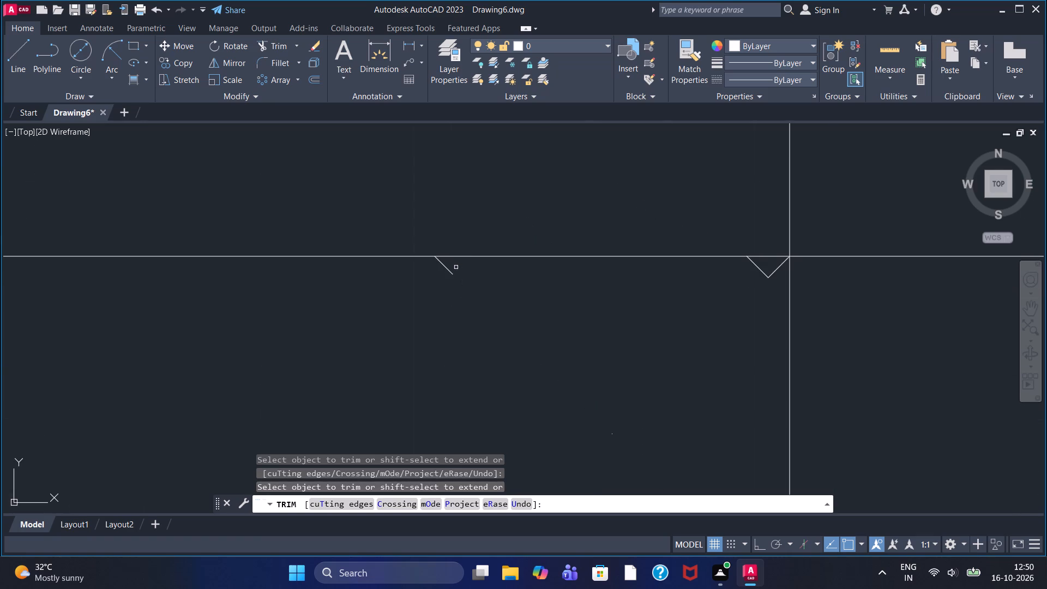
{"action": "left_click", "coordinate": [447, 267]}
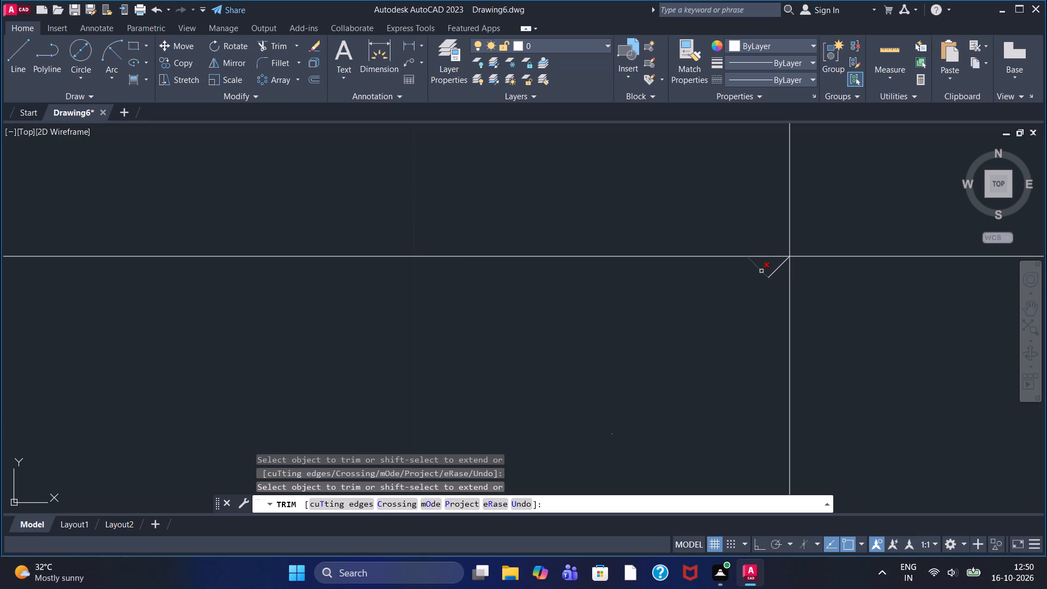
{"action": "left_click", "coordinate": [761, 271]}
{"action": "left_click", "coordinate": [774, 271]}
{"action": "scroll", "coordinate": [767, 330], "scroll_direction": "up", "scroll_amount": 3}
{"action": "scroll", "coordinate": [765, 327], "scroll_direction": "down", "scroll_amount": 4}
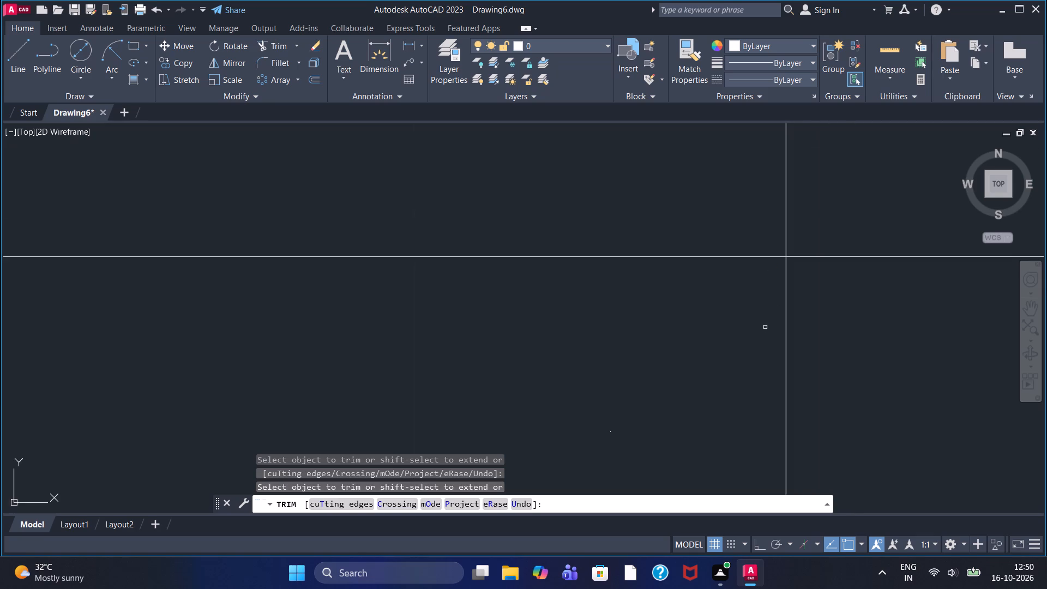
{"action": "scroll", "coordinate": [765, 327], "scroll_direction": "down", "scroll_amount": 2}
{"action": "middle_click_drag", "start_coordinate": [806, 380], "coordinate": [796, 282]}
{"action": "scroll", "coordinate": [737, 299], "scroll_direction": "up", "scroll_amount": 3}
{"action": "scroll", "coordinate": [823, 282], "scroll_direction": "up", "scroll_amount": 2}
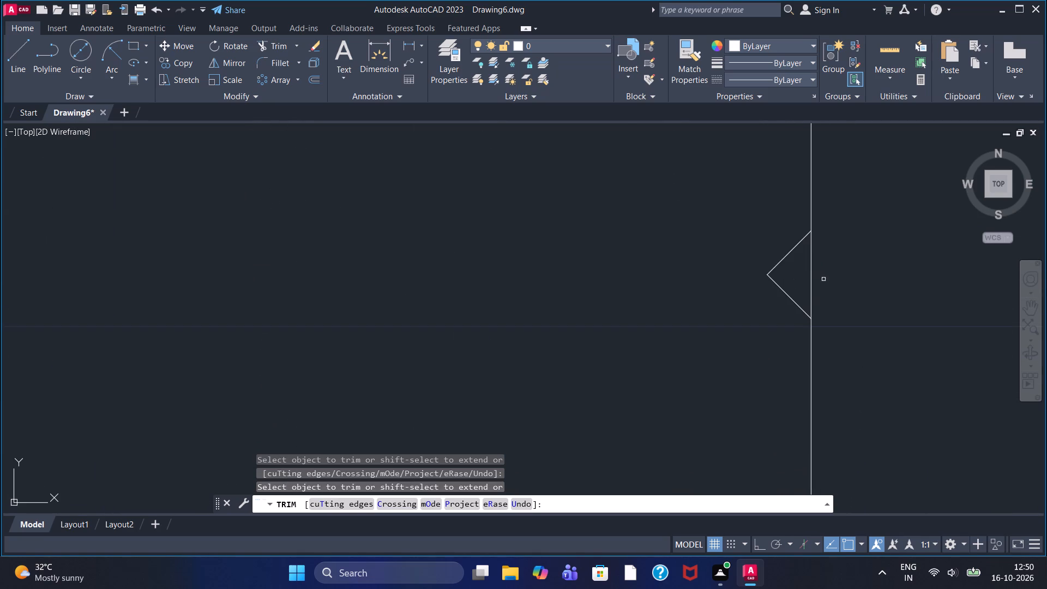
{"action": "left_click", "coordinate": [791, 253]}
{"action": "left_click", "coordinate": [785, 293]}
Trim the lower-left and lower-right diagonal lines between the two circles, and their middle lines outside the outer circle.
{"action": "scroll", "coordinate": [781, 309], "scroll_direction": "down", "scroll_amount": 8}
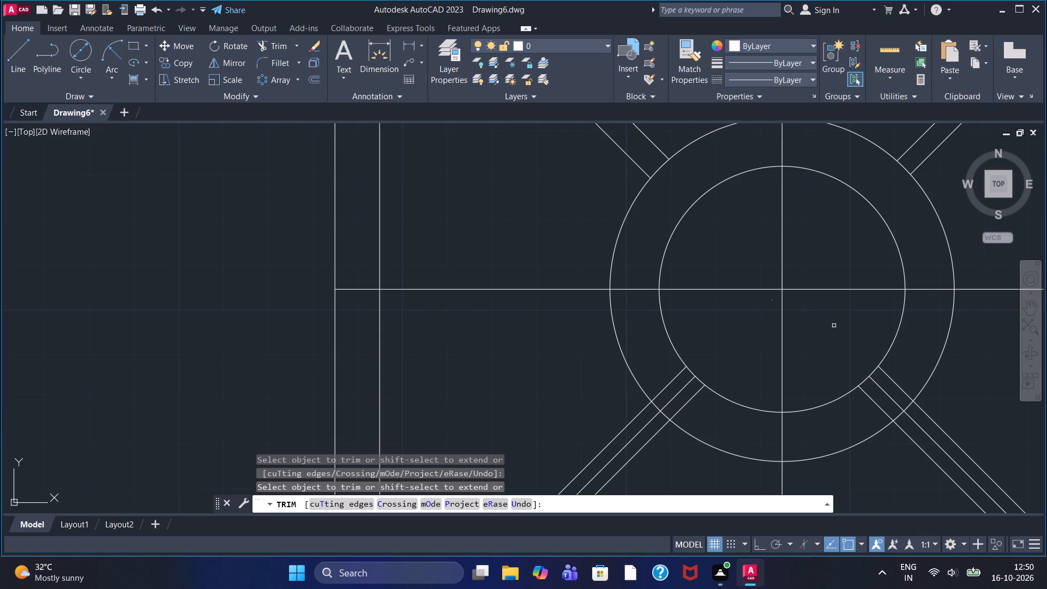
{"action": "left_click_drag", "start_coordinate": [648, 359], "coordinate": [708, 412]}
{"action": "left_click_drag", "start_coordinate": [865, 425], "coordinate": [913, 366]}
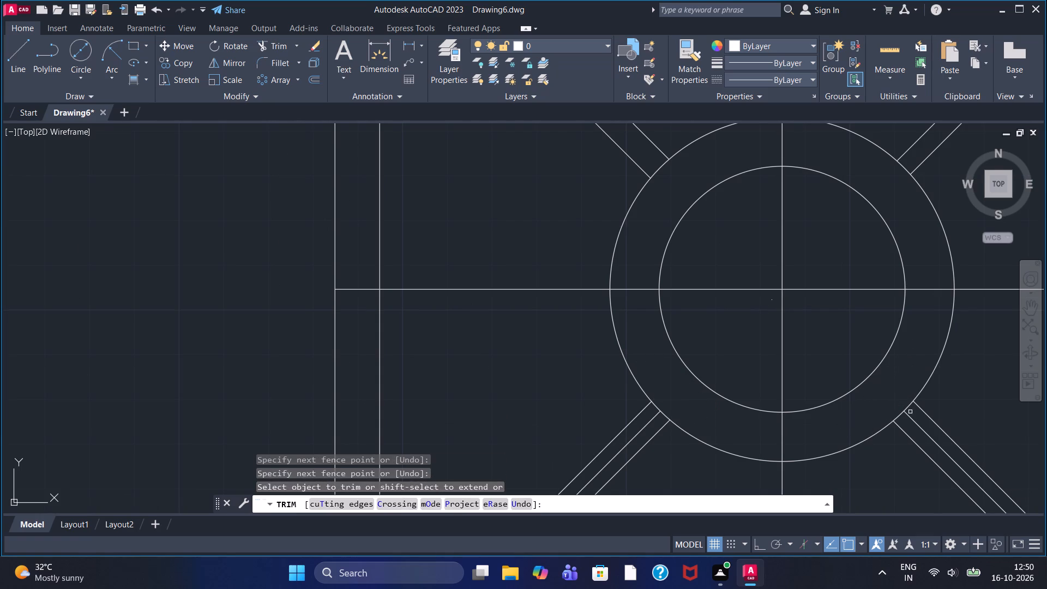
{"action": "left_click", "coordinate": [938, 445]}
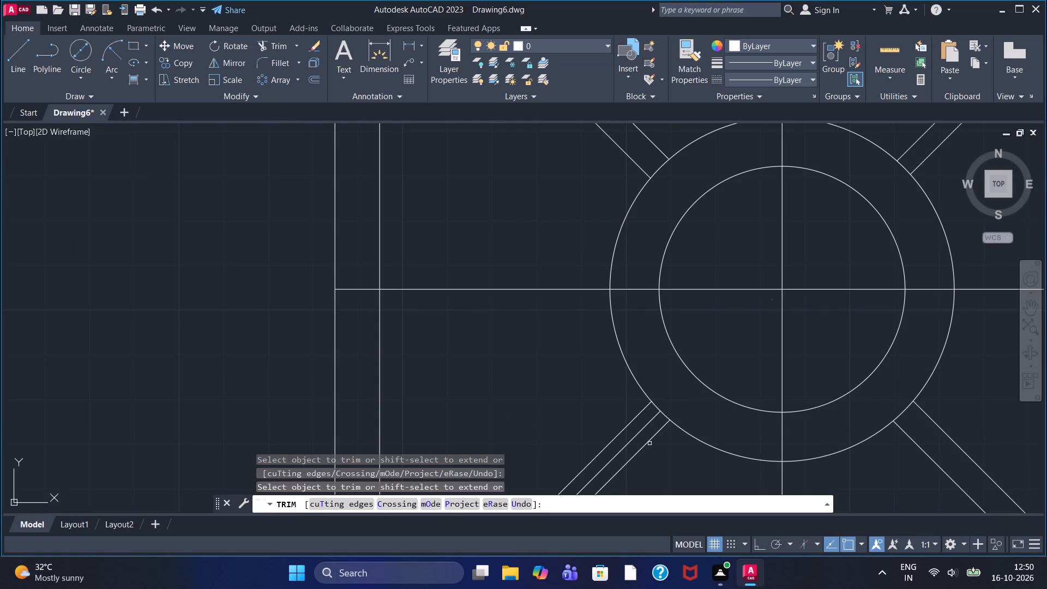
{"action": "left_click", "coordinate": [634, 439]}
{"action": "scroll", "coordinate": [739, 452], "scroll_direction": "up", "scroll_amount": 2}
{"action": "scroll", "coordinate": [774, 430], "scroll_direction": "down", "scroll_amount": 2}
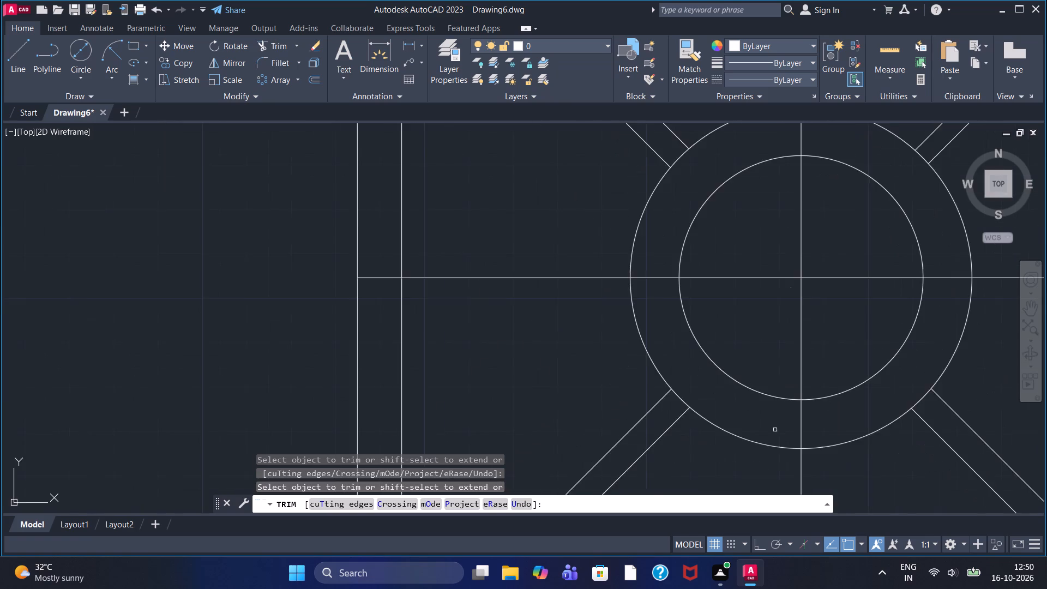
Trim the horizontal centerline inside the inner circle.
{"action": "scroll", "coordinate": [777, 428], "scroll_direction": "down", "scroll_amount": 3}
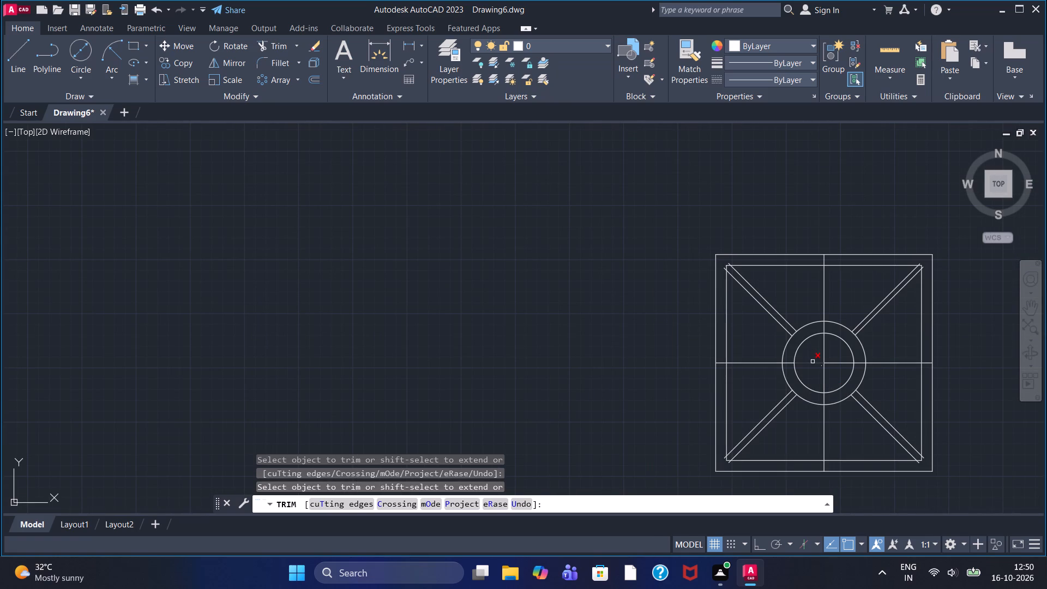
{"action": "left_click", "coordinate": [813, 362]}
{"action": "double_click", "coordinate": [831, 365]}
{"action": "left_click", "coordinate": [821, 358]}
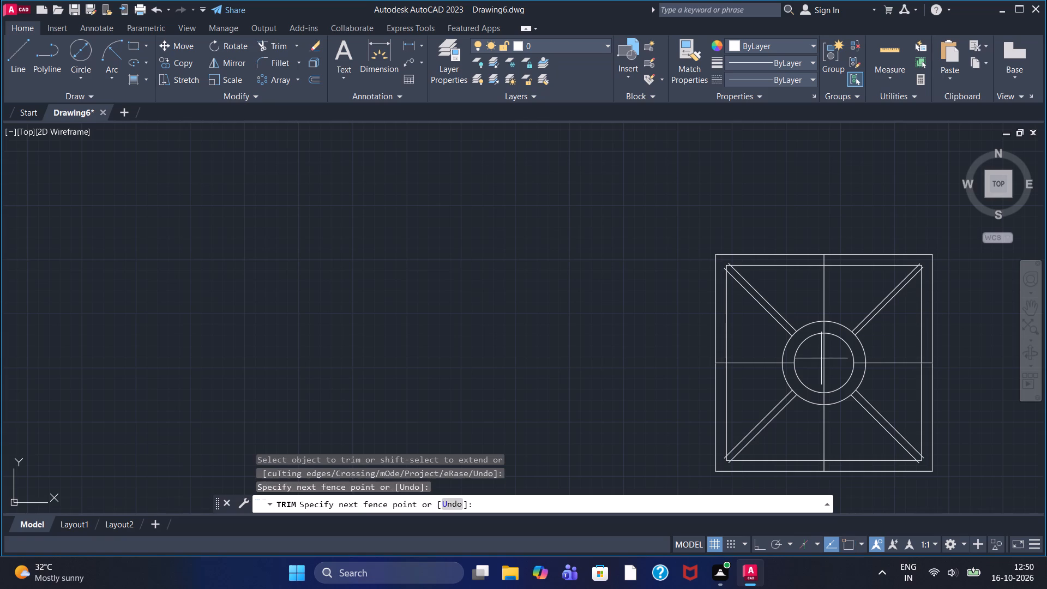
{"action": "left_click", "coordinate": [823, 356]}
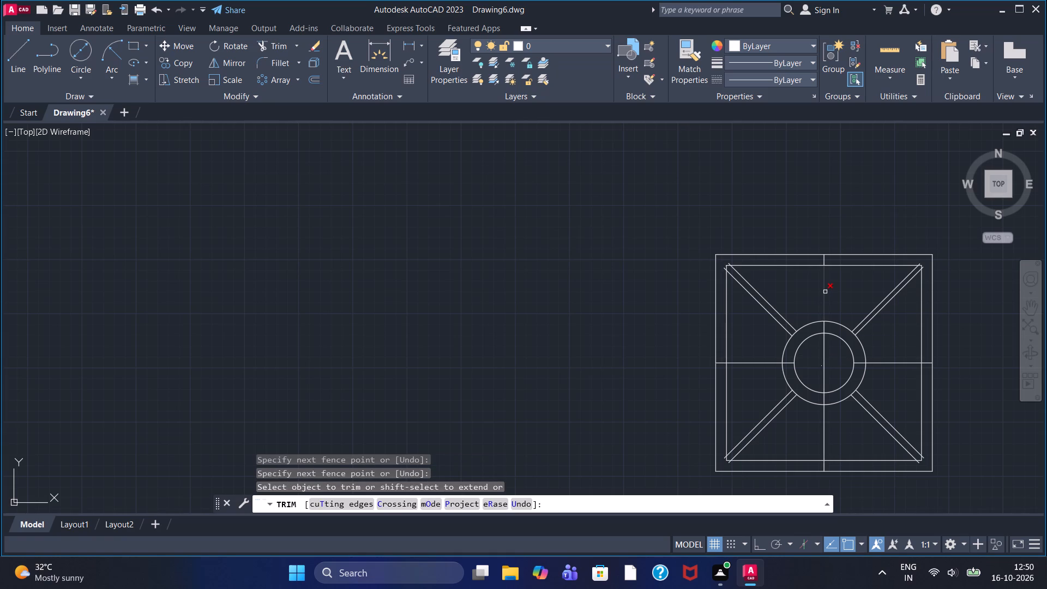
Trim the vertical centerline above the outer circle and the horizontal centerline from the inner circle to the outer square's right side.
{"action": "left_click", "coordinate": [825, 292]}
{"action": "left_click", "coordinate": [904, 362]}
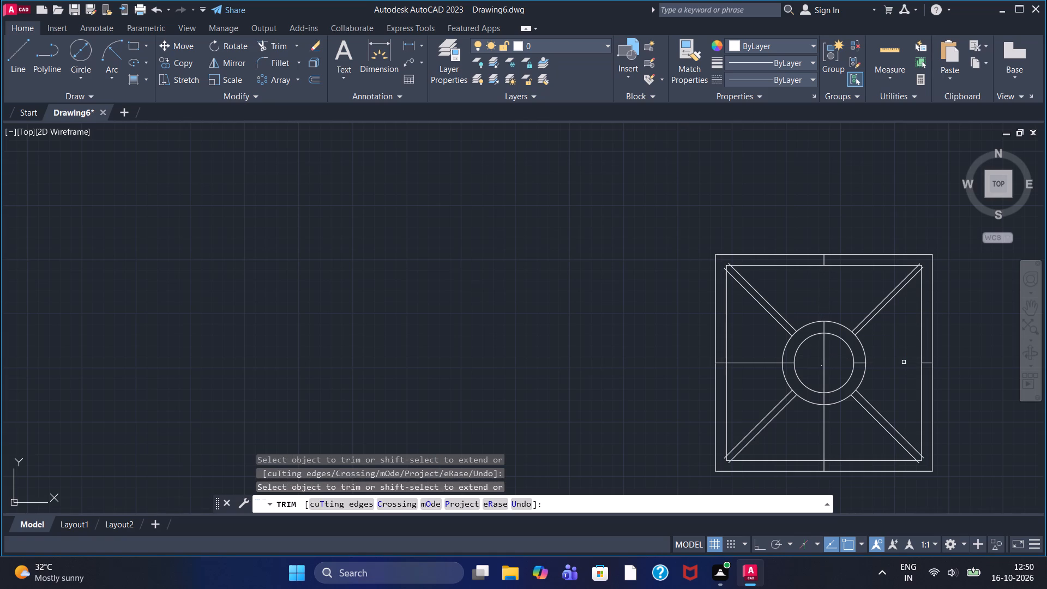
{"action": "left_click", "coordinate": [929, 363]}
{"action": "left_click", "coordinate": [859, 366]}
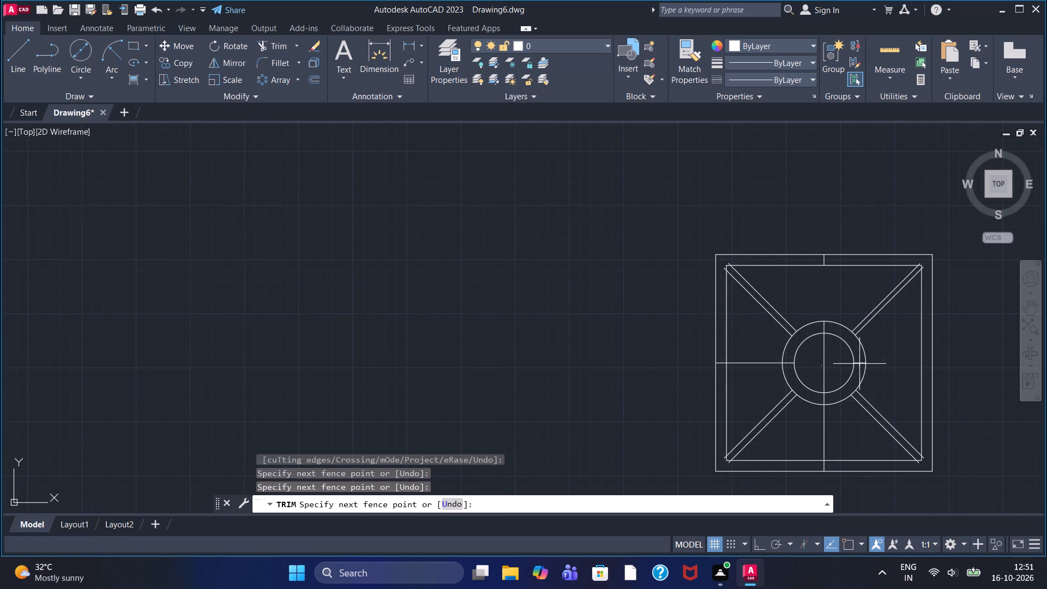
{"action": "left_click", "coordinate": [859, 363]}
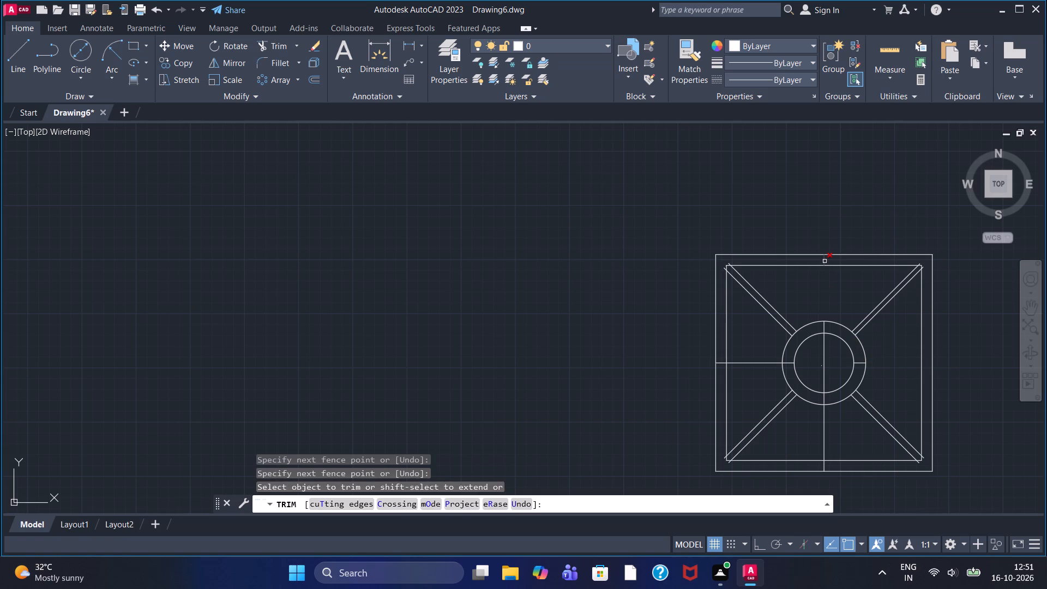
{"action": "left_click", "coordinate": [825, 261]}
{"action": "left_click", "coordinate": [860, 362]}
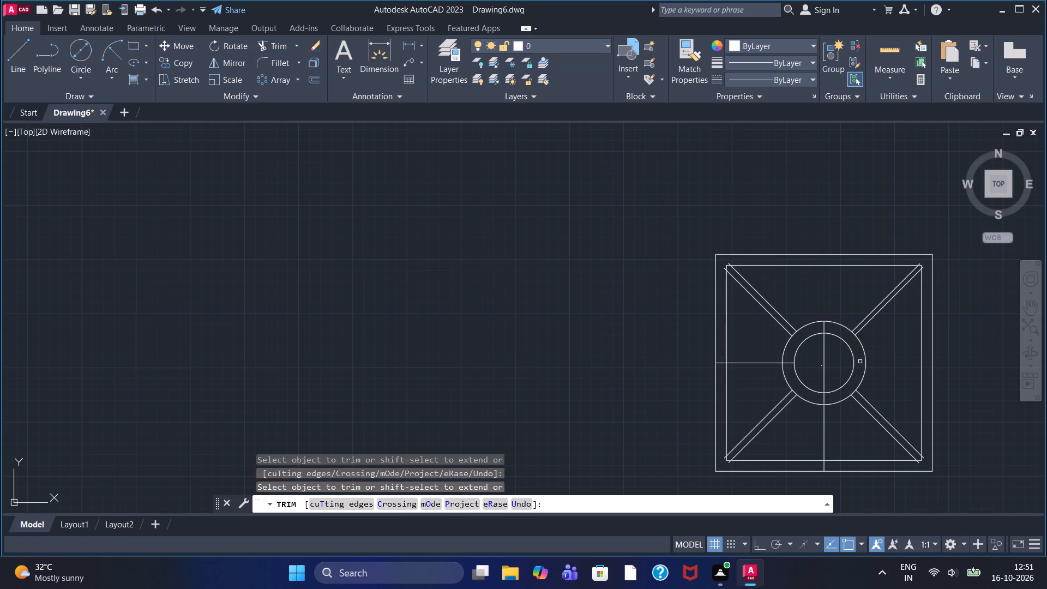
Trim the remaining horizontal centerline from the inner circle to the outer square's left side.
{"action": "left_click", "coordinate": [791, 361]}
{"action": "left_click", "coordinate": [762, 363]}
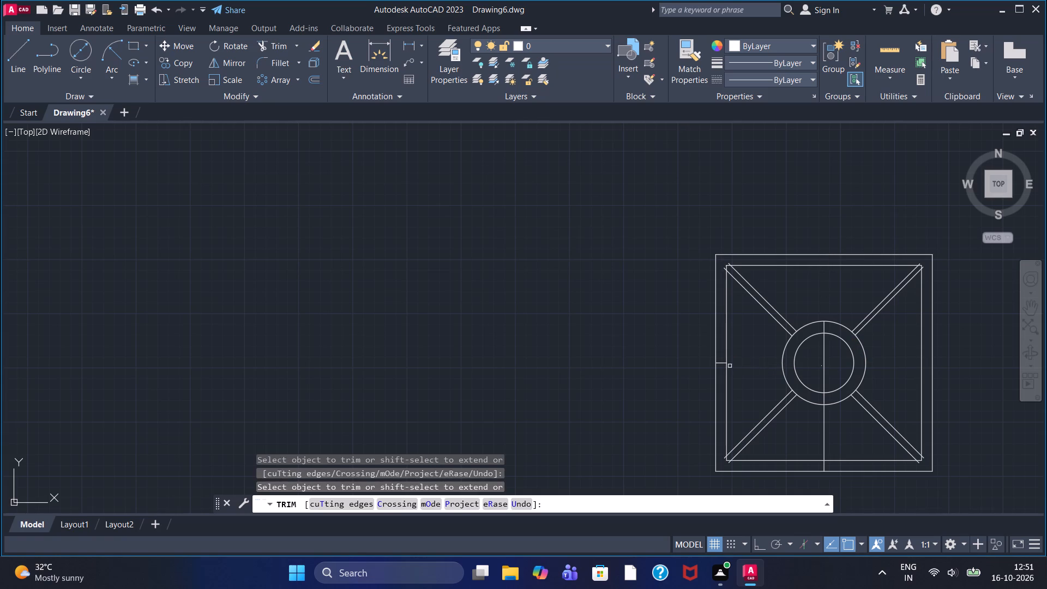
{"action": "left_click", "coordinate": [720, 365]}
Trim the remaining vertical centerline inside the inner circle, between the circles, and down to the outer square's bottom side.
{"action": "left_click", "coordinate": [824, 359]}
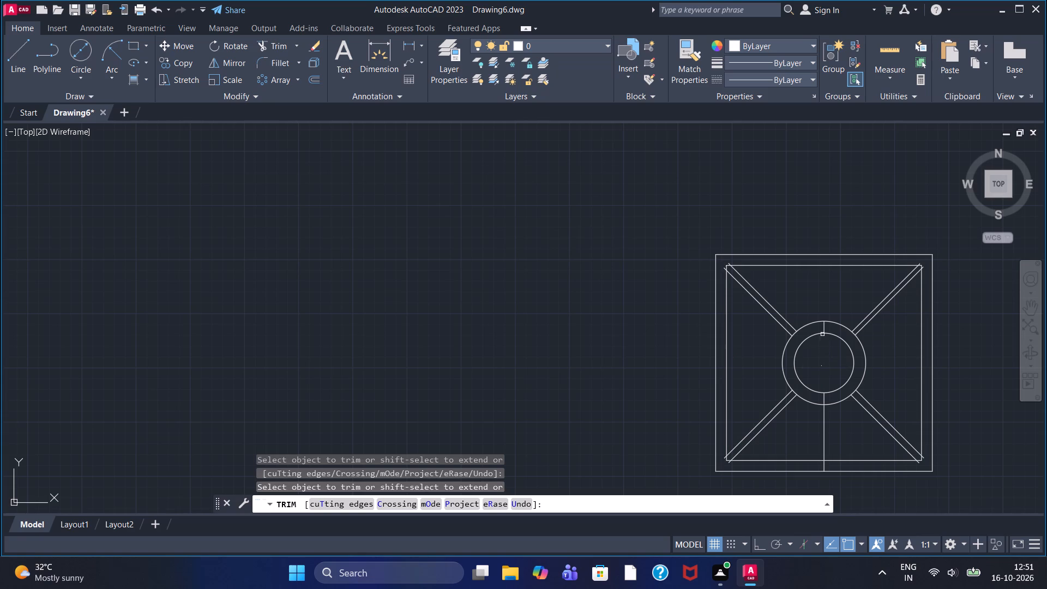
{"action": "left_click", "coordinate": [823, 328]}
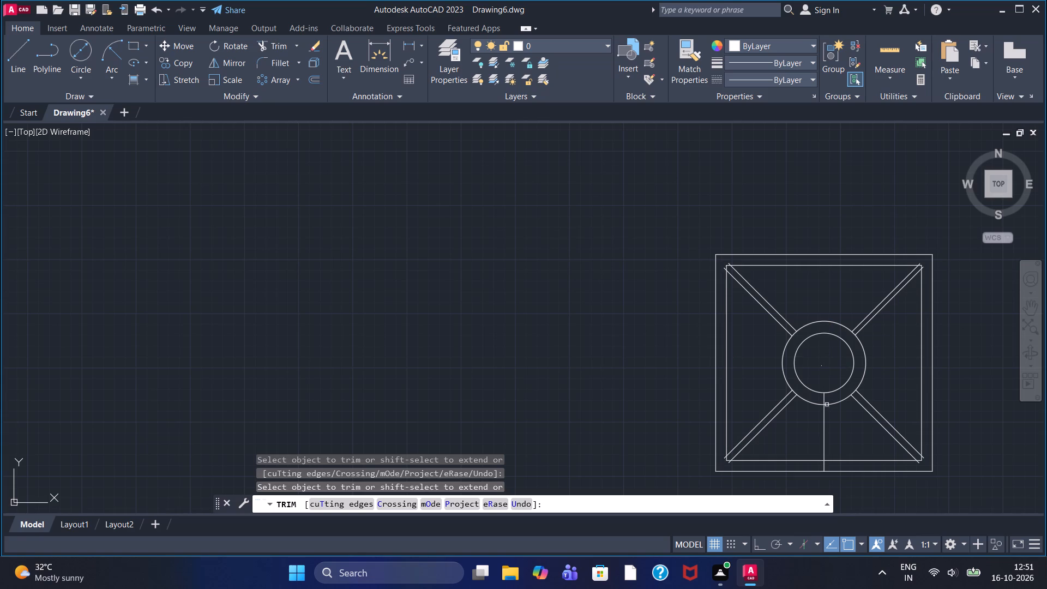
{"action": "left_click", "coordinate": [825, 399]}
{"action": "left_click", "coordinate": [823, 425]}
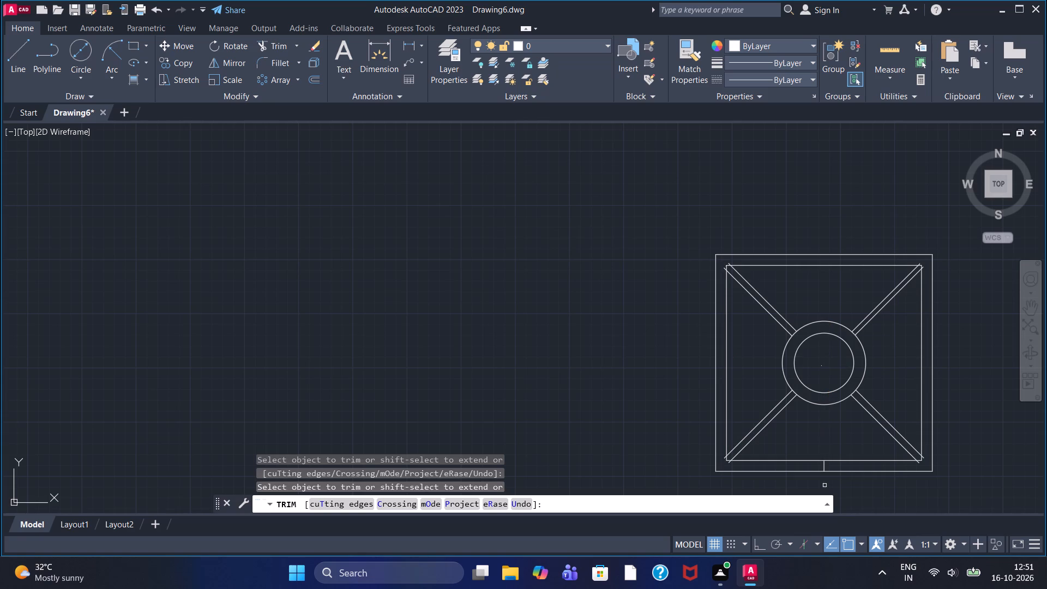
{"action": "left_click", "coordinate": [824, 470]}
Trim the diagonal overshoots and the inner square's corner segments between the diagonal lines at the lower-right corner.
{"action": "scroll", "coordinate": [912, 470], "scroll_direction": "up", "scroll_amount": 3}
{"action": "scroll", "coordinate": [971, 430], "scroll_direction": "up", "scroll_amount": 1}
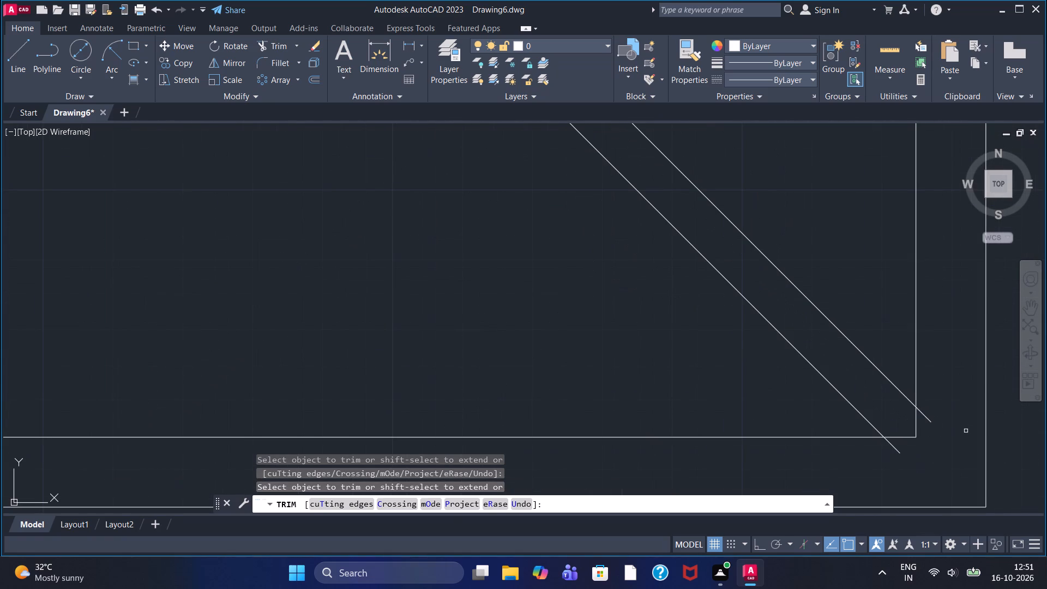
{"action": "left_click", "coordinate": [892, 449]}
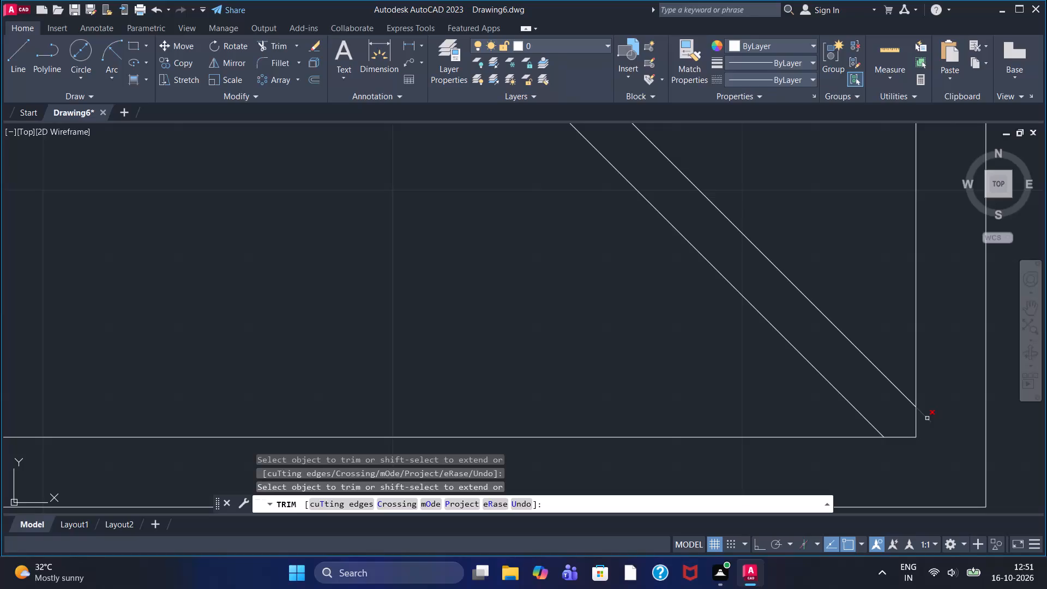
{"action": "double_click", "coordinate": [903, 438]}
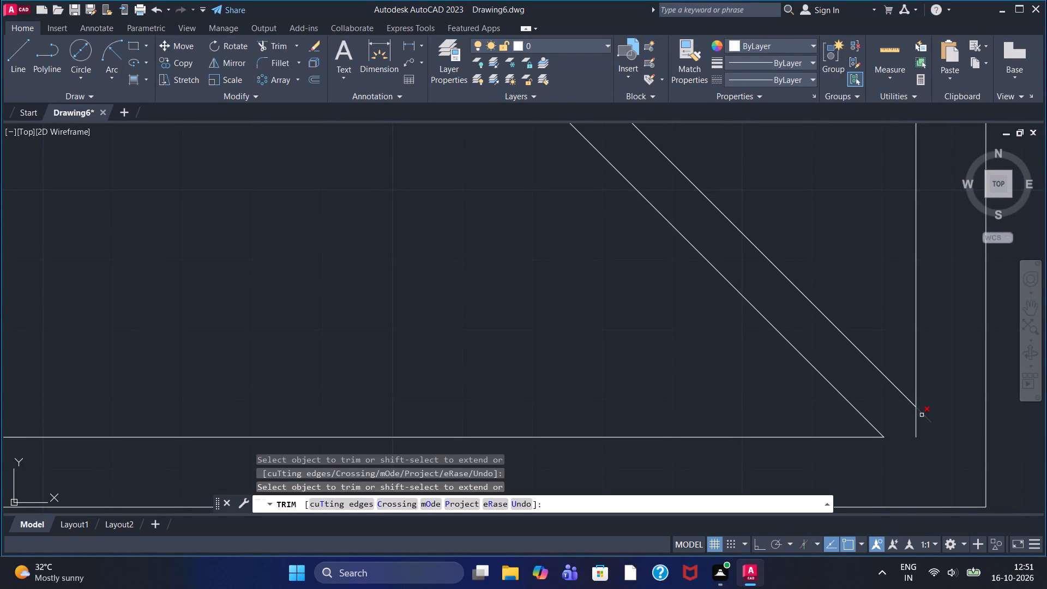
{"action": "left_click", "coordinate": [922, 415]}
{"action": "double_click", "coordinate": [916, 426]}
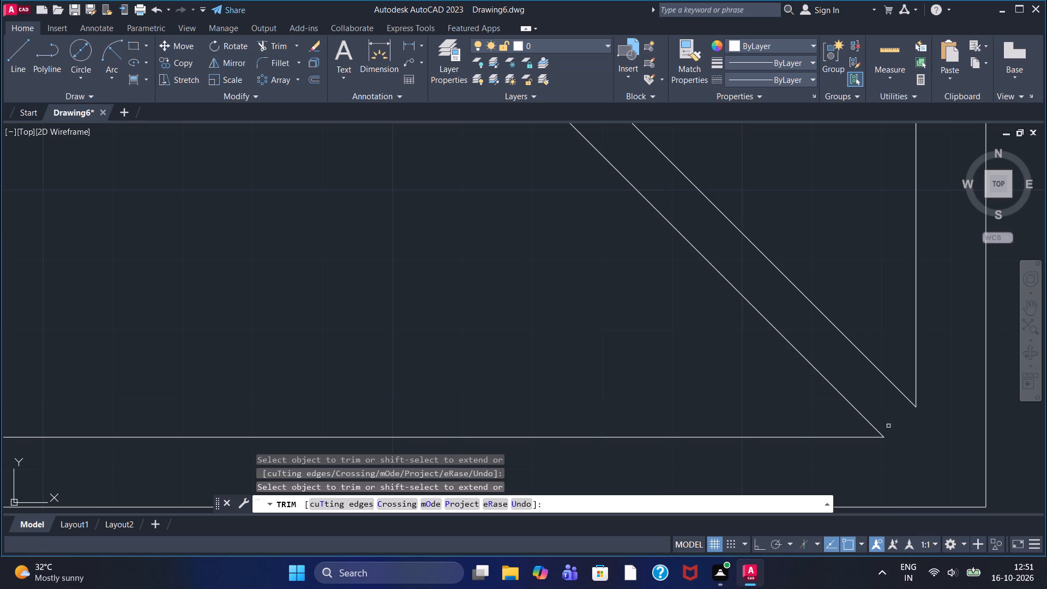
Trim the diagonal overshoots and the inner square's corner segments between the diagonal lines at the lower-left corner.
{"action": "scroll", "coordinate": [871, 417], "scroll_direction": "up", "scroll_amount": 2}
{"action": "scroll", "coordinate": [870, 416], "scroll_direction": "down", "scroll_amount": 6}
{"action": "scroll", "coordinate": [650, 428], "scroll_direction": "up", "scroll_amount": 2}
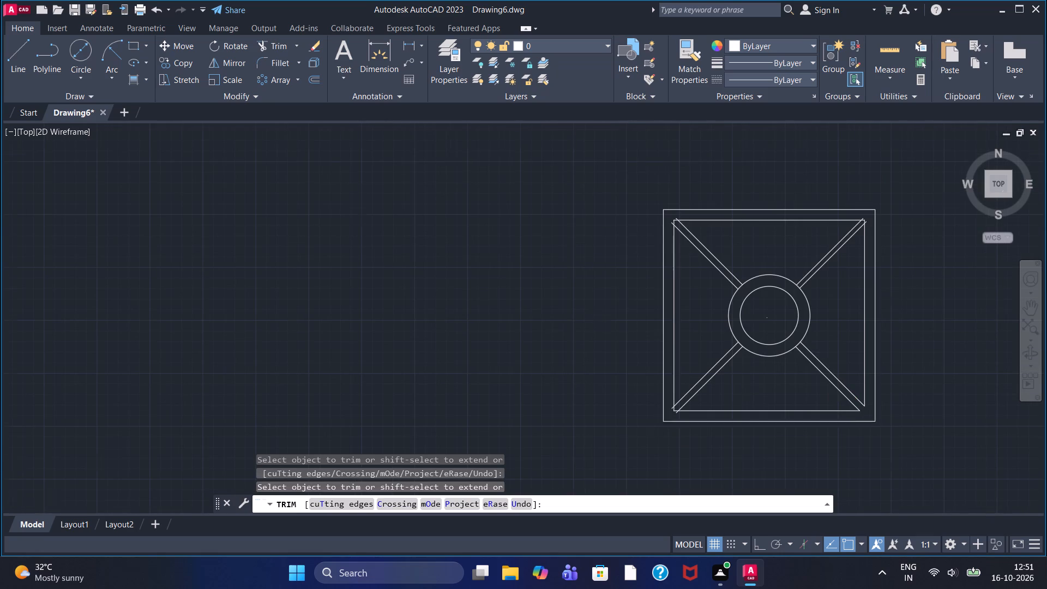
{"action": "scroll", "coordinate": [777, 361], "scroll_direction": "up", "scroll_amount": 4}
{"action": "scroll", "coordinate": [588, 370], "scroll_direction": "down", "scroll_amount": 2}
{"action": "middle_click_drag", "start_coordinate": [604, 374], "coordinate": [632, 339]}
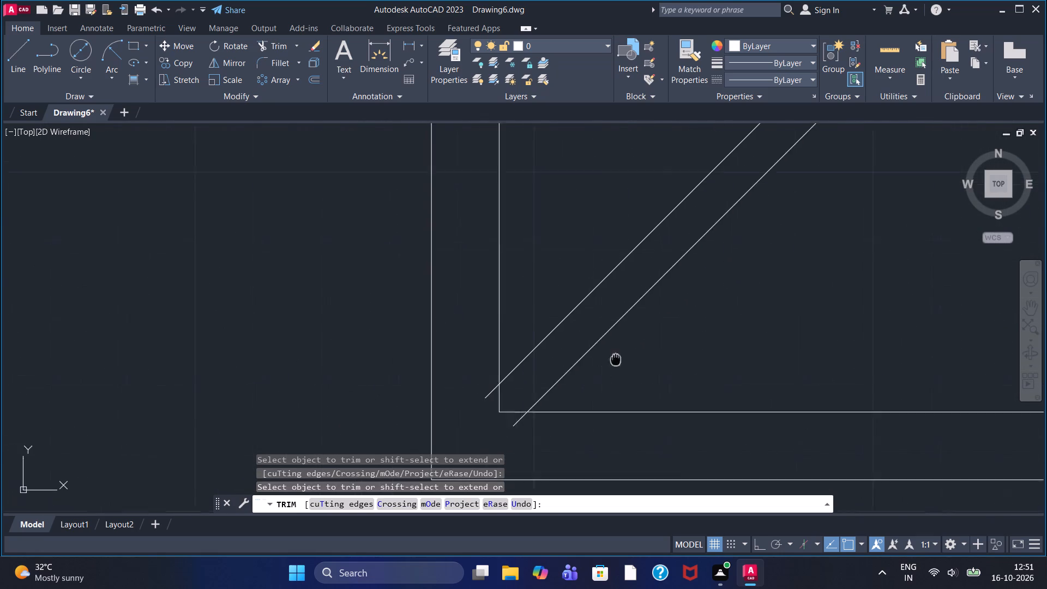
{"action": "middle_click_drag", "start_coordinate": [632, 339], "coordinate": [655, 320]}
{"action": "left_click", "coordinate": [562, 380]}
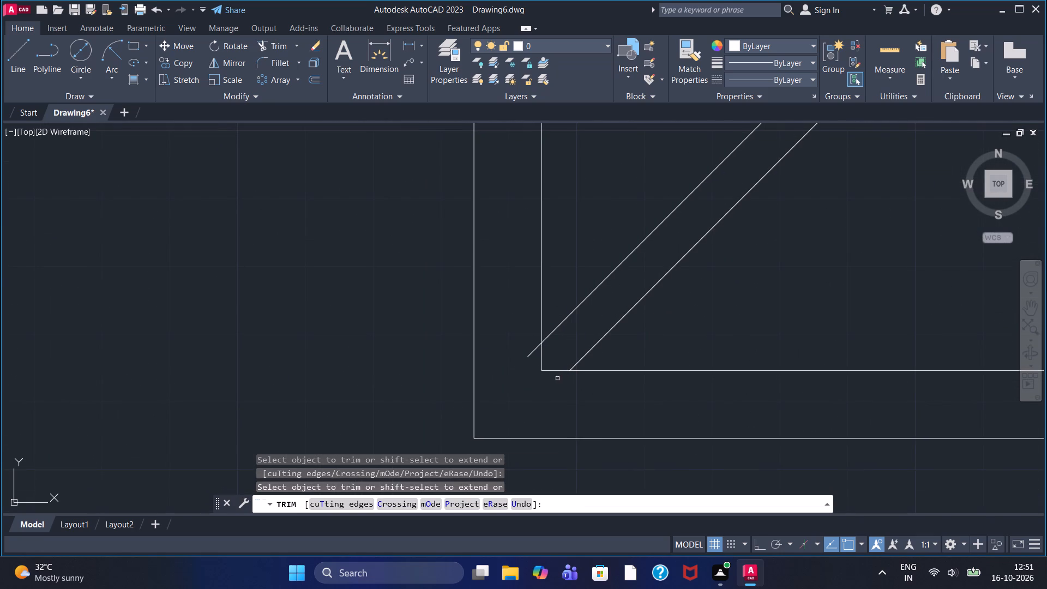
{"action": "left_click", "coordinate": [554, 372]}
{"action": "left_click", "coordinate": [542, 365]}
{"action": "left_click", "coordinate": [531, 356]}
Trim the diagonal overshoots, inner square corner segments and tiny leftover pieces at the upper-left corner.
{"action": "scroll", "coordinate": [549, 284], "scroll_direction": "up", "scroll_amount": 2}
{"action": "scroll", "coordinate": [684, 236], "scroll_direction": "down", "scroll_amount": 4}
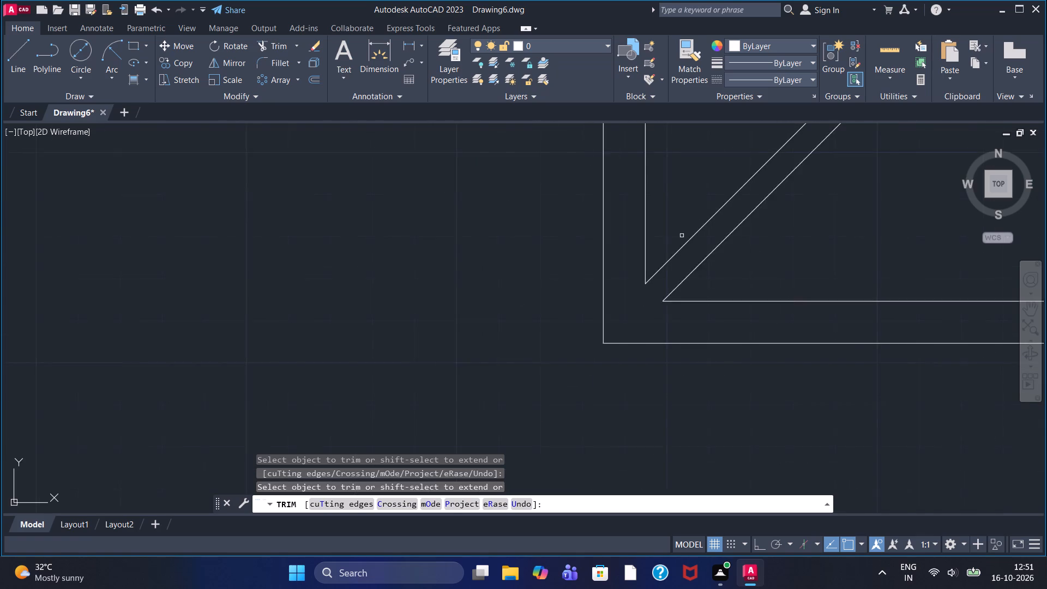
{"action": "scroll", "coordinate": [682, 236], "scroll_direction": "down", "scroll_amount": 2}
{"action": "middle_click_drag", "start_coordinate": [715, 224], "coordinate": [648, 423]}
{"action": "scroll", "coordinate": [595, 311], "scroll_direction": "up", "scroll_amount": 3}
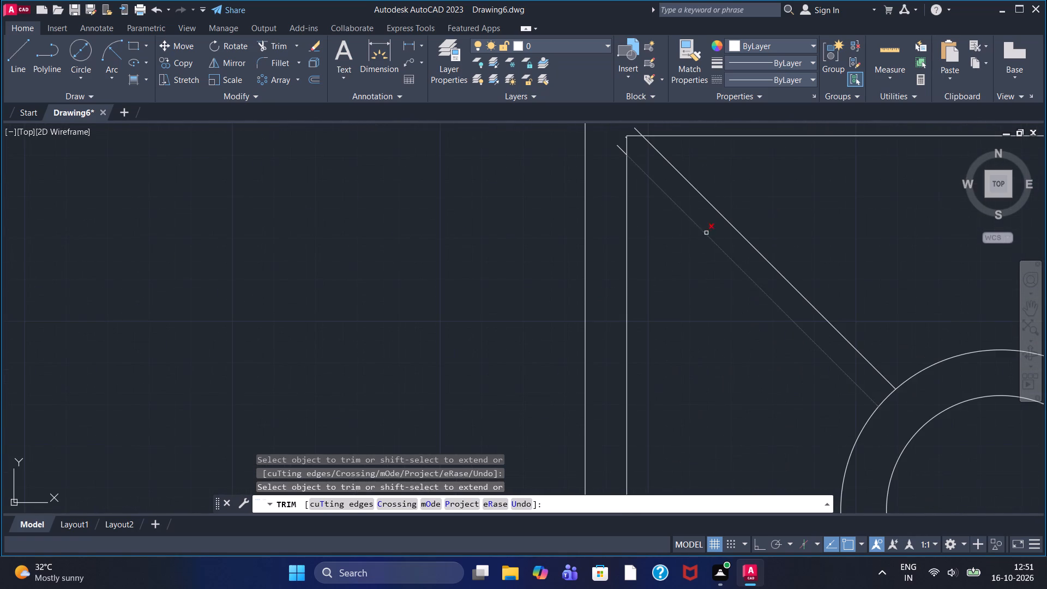
{"action": "middle_click_drag", "start_coordinate": [700, 239], "coordinate": [624, 404]}
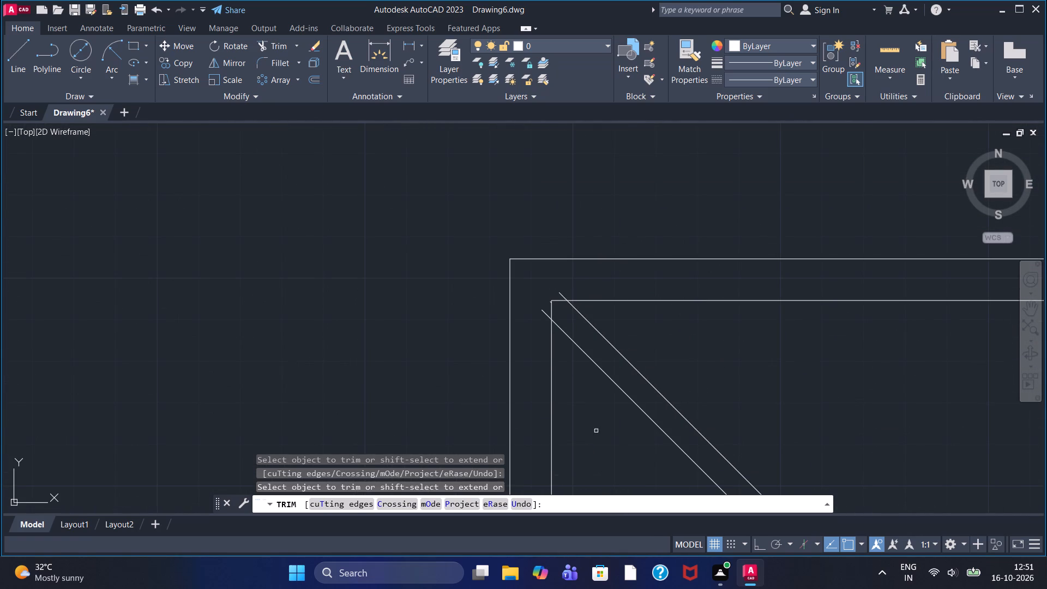
{"action": "scroll", "coordinate": [546, 329], "scroll_direction": "up", "scroll_amount": 3}
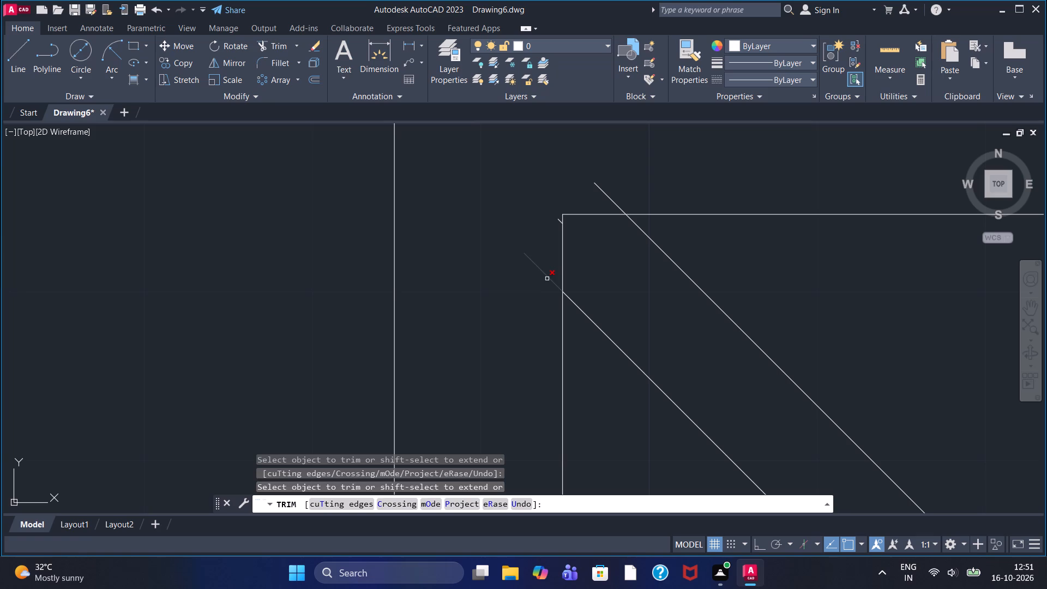
{"action": "left_click", "coordinate": [547, 279]}
{"action": "left_click", "coordinate": [603, 193]}
{"action": "left_click", "coordinate": [591, 213]}
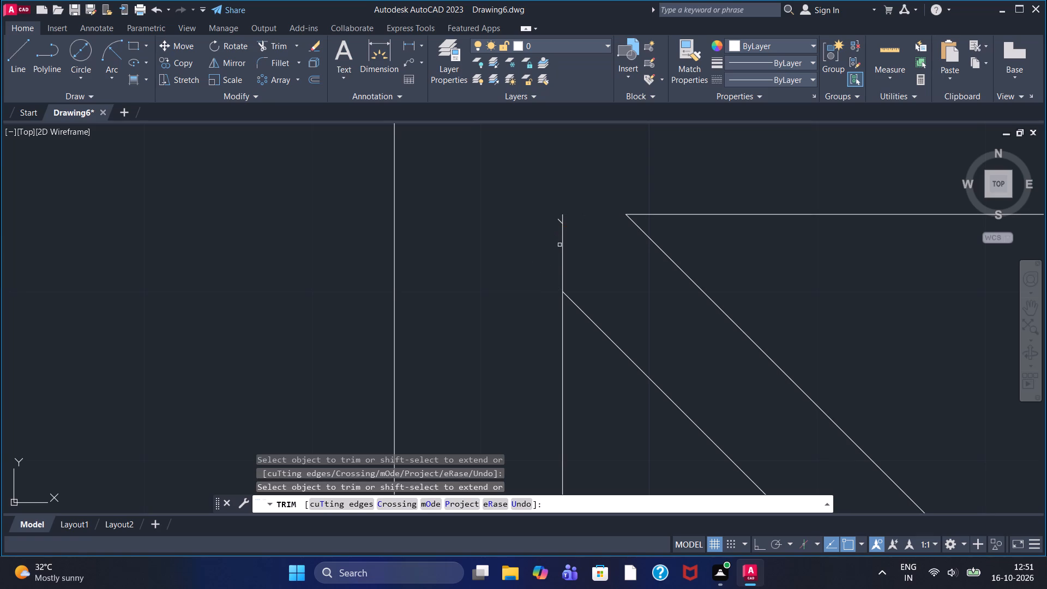
{"action": "left_click", "coordinate": [563, 253]}
{"action": "left_click", "coordinate": [563, 221]}
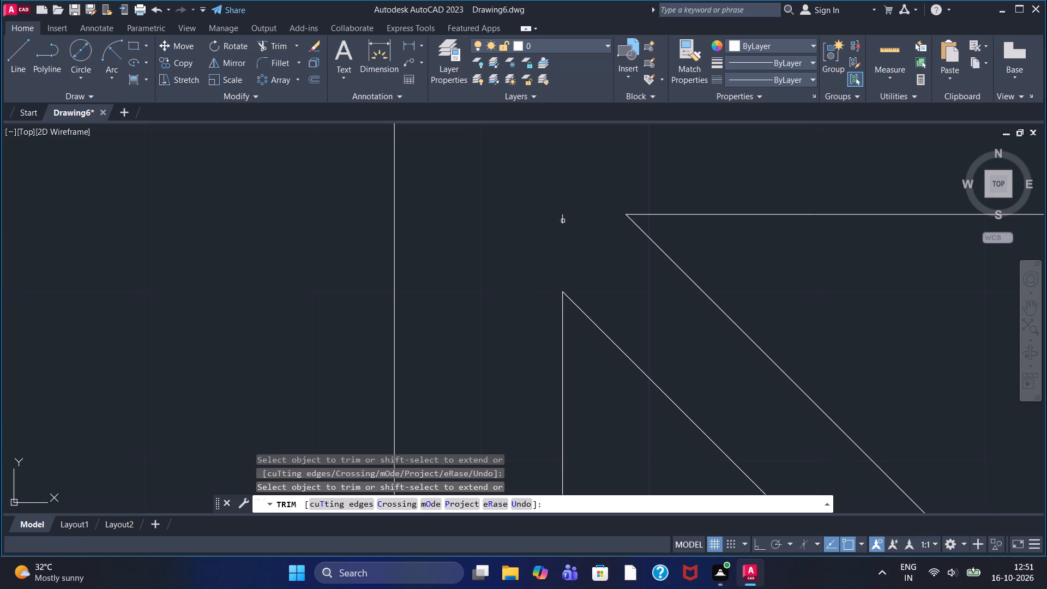
{"action": "left_click", "coordinate": [563, 218]}
Trim the diagonal overshoots and the inner square's corner segments between the diagonal lines at the upper-right corner.
{"action": "scroll", "coordinate": [879, 300], "scroll_direction": "up", "scroll_amount": 5}
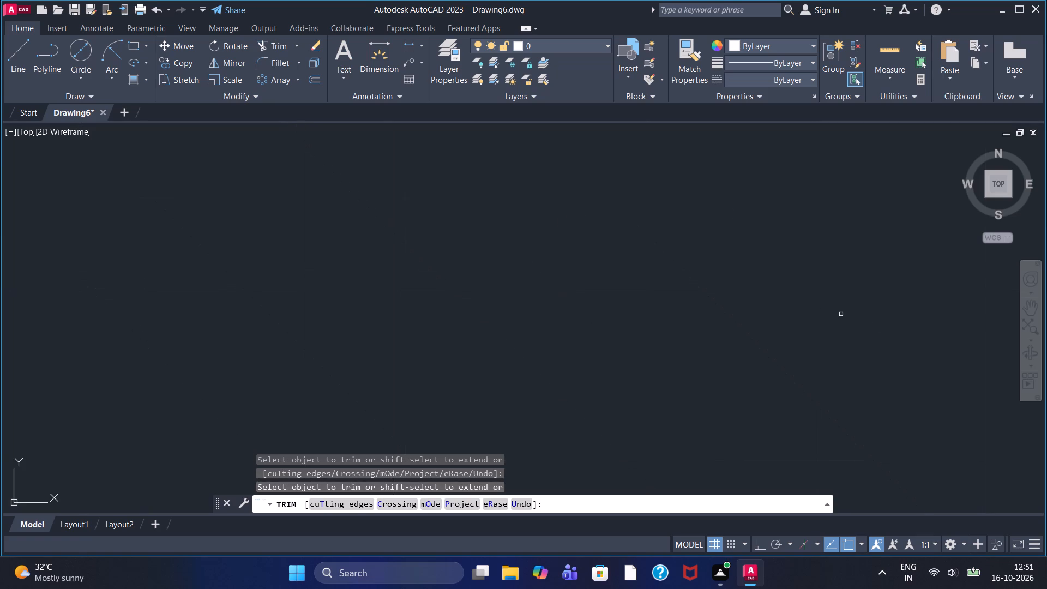
{"action": "scroll", "coordinate": [841, 316], "scroll_direction": "down", "scroll_amount": 6}
{"action": "scroll", "coordinate": [919, 320], "scroll_direction": "down", "scroll_amount": 1}
{"action": "middle_click_drag", "start_coordinate": [911, 330], "coordinate": [501, 363]}
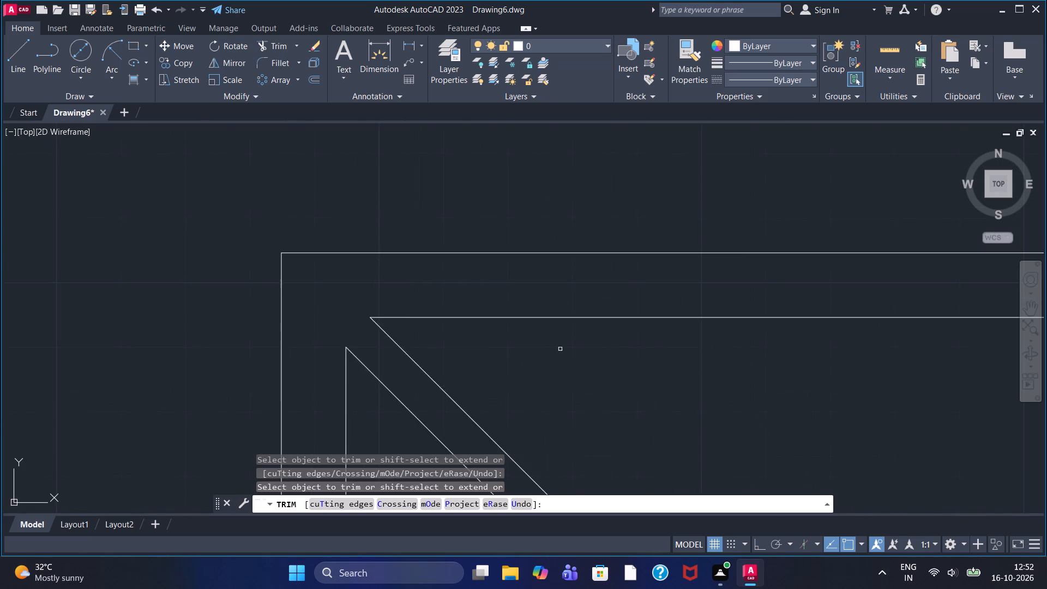
{"action": "scroll", "coordinate": [763, 349], "scroll_direction": "down", "scroll_amount": 4}
{"action": "scroll", "coordinate": [912, 386], "scroll_direction": "up", "scroll_amount": 3}
{"action": "scroll", "coordinate": [768, 321], "scroll_direction": "up", "scroll_amount": 1}
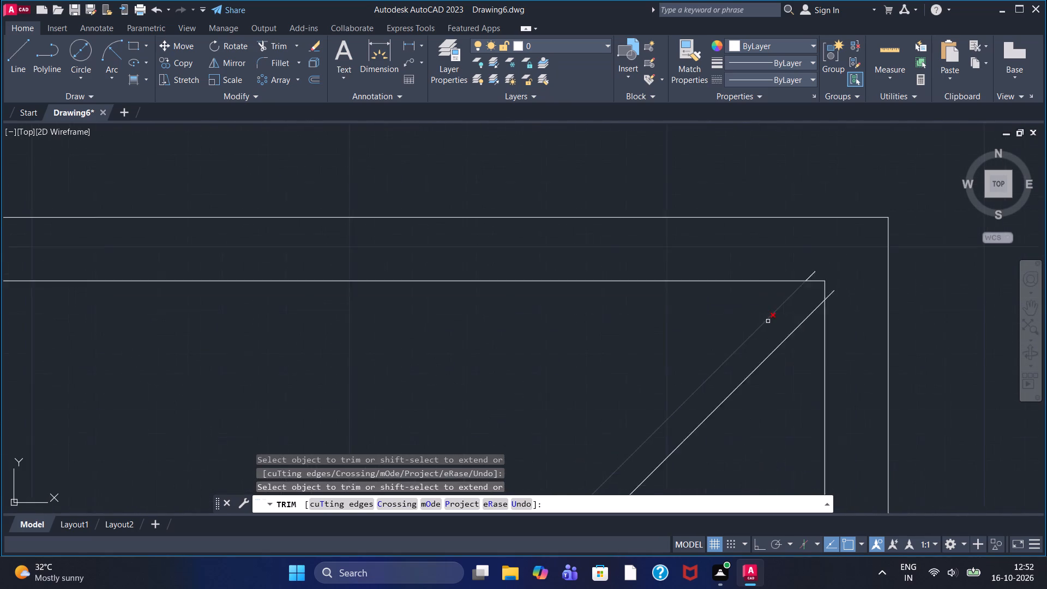
{"action": "scroll", "coordinate": [768, 321], "scroll_direction": "up", "scroll_amount": 1}
{"action": "left_click", "coordinate": [835, 249]}
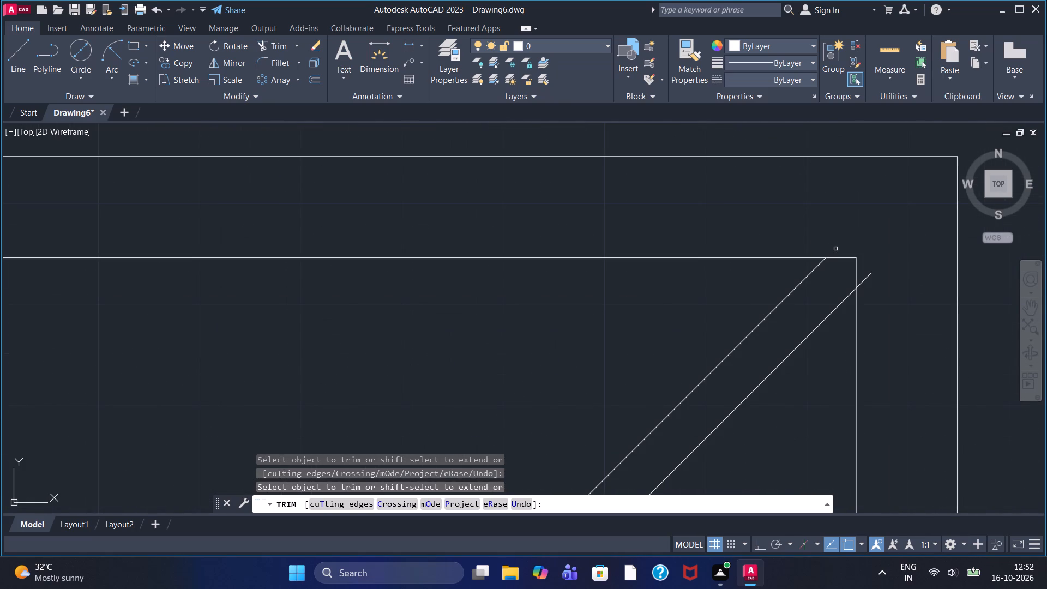
{"action": "left_click", "coordinate": [843, 258]}
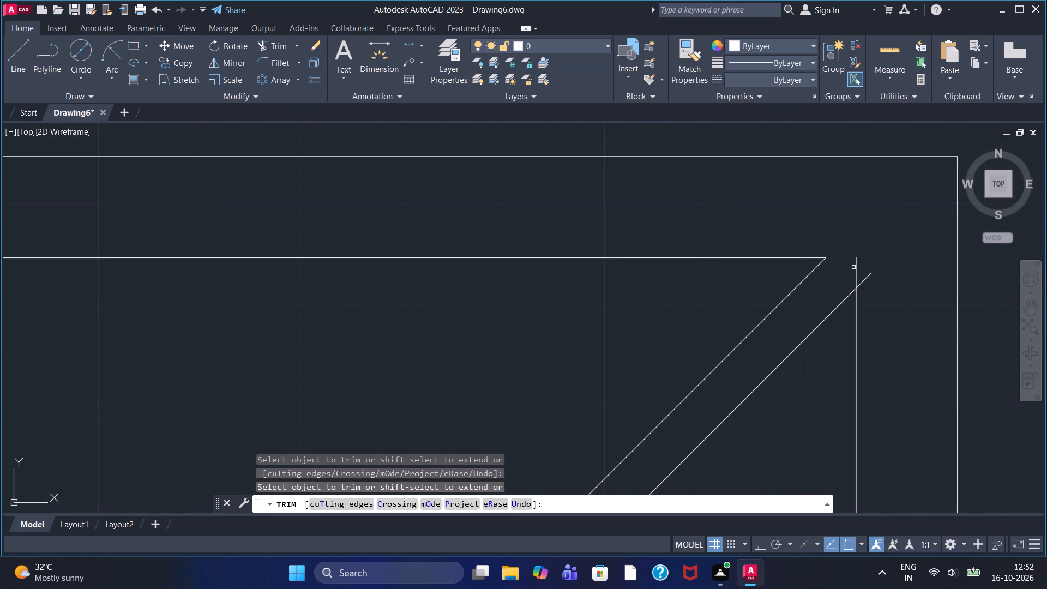
{"action": "left_click", "coordinate": [857, 268]}
{"action": "left_click", "coordinate": [867, 278]}
Trim away the tiny leftover fragment at the centre of the circles.
{"action": "scroll", "coordinate": [857, 333], "scroll_direction": "up", "scroll_amount": 2}
{"action": "scroll", "coordinate": [855, 329], "scroll_direction": "down", "scroll_amount": 5}
{"action": "scroll", "coordinate": [810, 381], "scroll_direction": "down", "scroll_amount": 2}
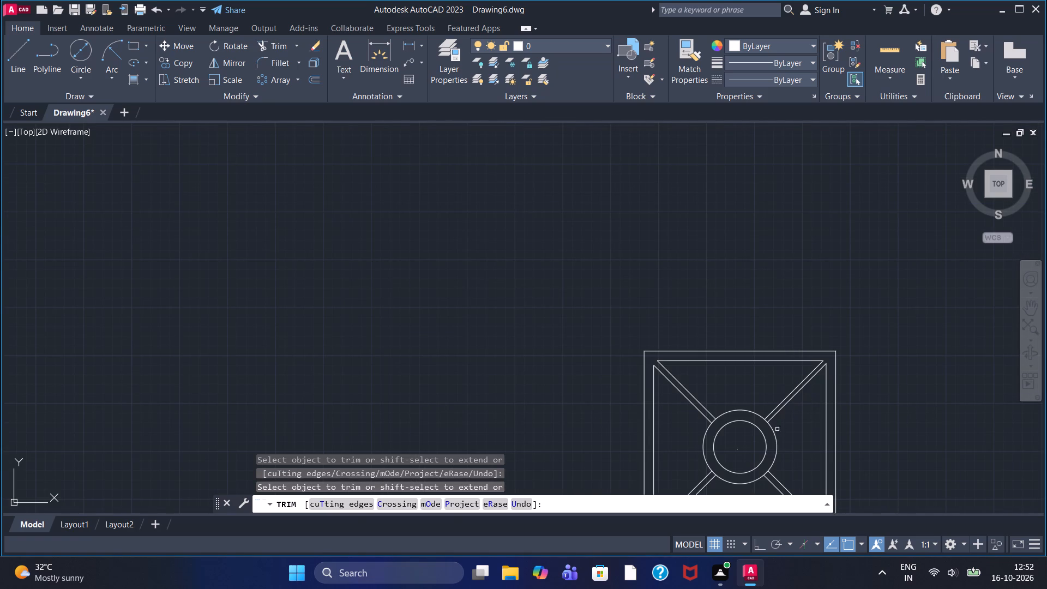
{"action": "left_click", "coordinate": [737, 450]}
With Ortho on, draw a vertical line 318 units upward from the midpoint of the outer square's top edge.
{"action": "scroll", "coordinate": [844, 430], "scroll_direction": "up", "scroll_amount": 1}
{"action": "scroll", "coordinate": [849, 425], "scroll_direction": "down", "scroll_amount": 2}
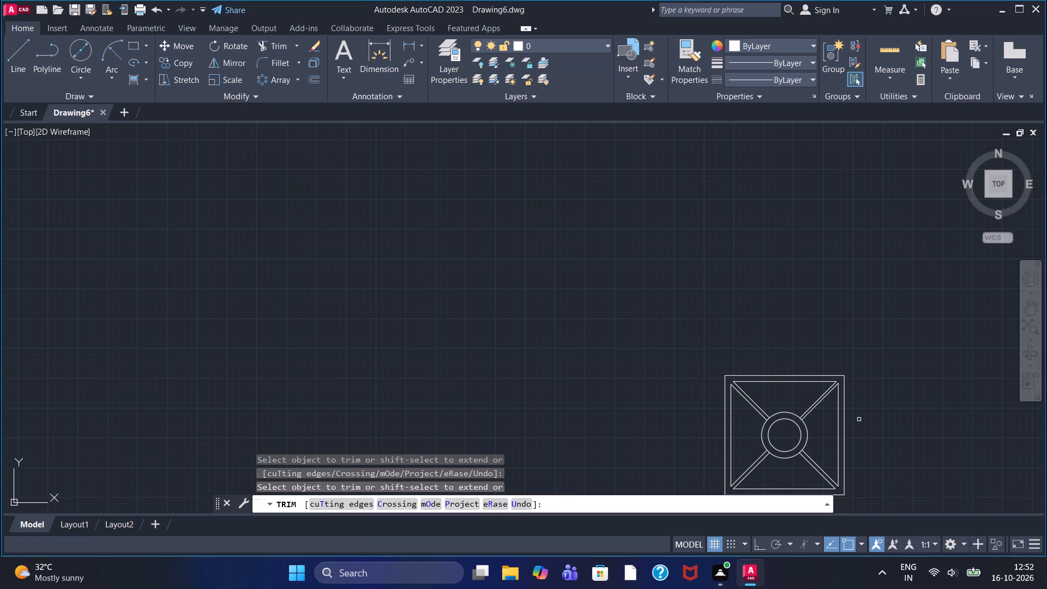
{"action": "scroll", "coordinate": [859, 419], "scroll_direction": "up", "scroll_amount": 1}
{"action": "middle_click_drag", "start_coordinate": [755, 314], "coordinate": [726, 206]}
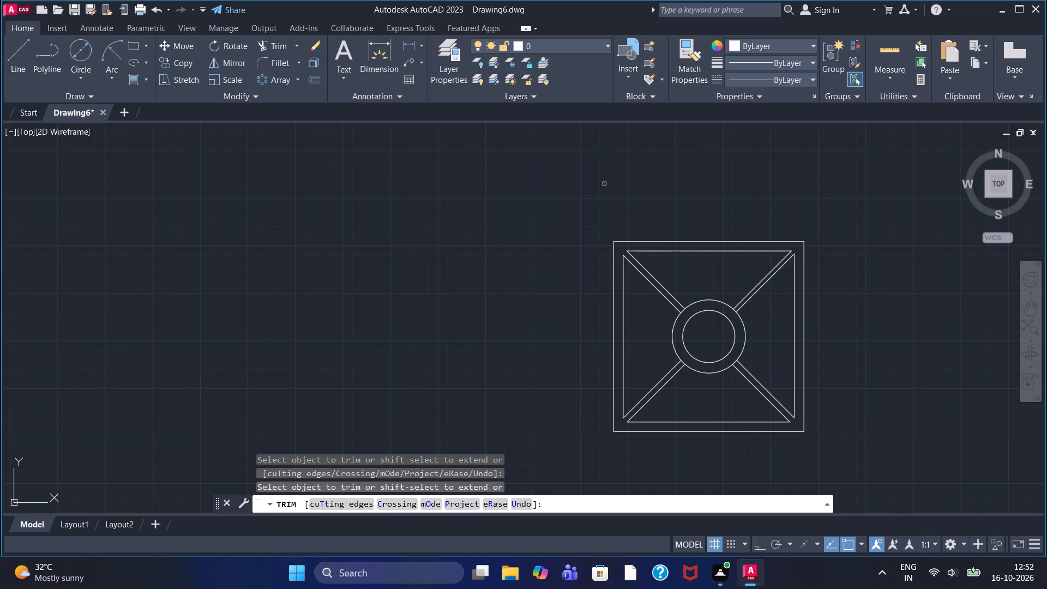
{"action": "left_click", "coordinate": [26, 55]}
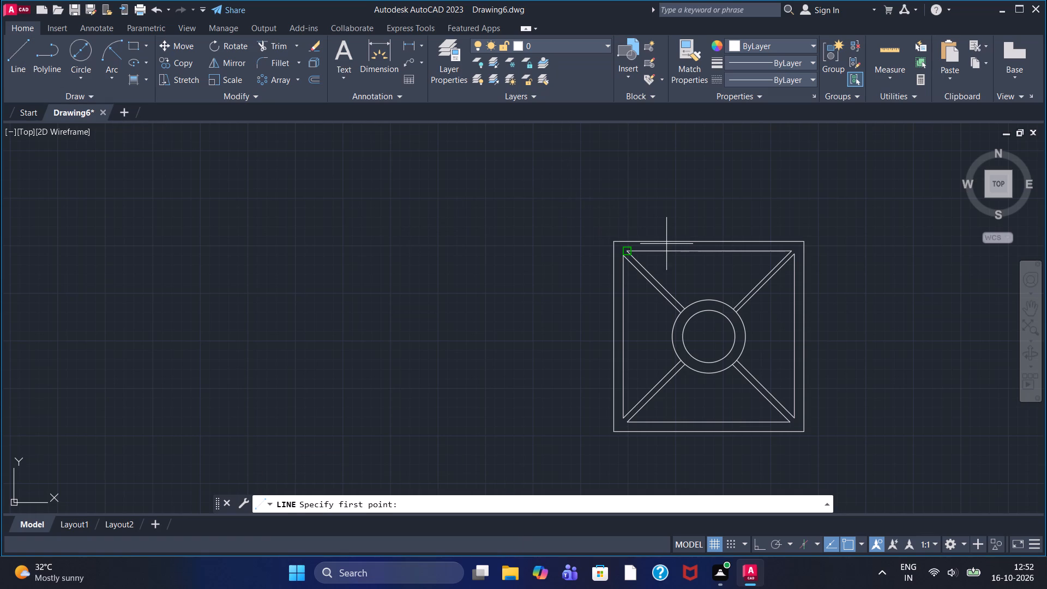
{"action": "scroll", "coordinate": [732, 218], "scroll_direction": "up", "scroll_amount": 2}
{"action": "scroll", "coordinate": [726, 242], "scroll_direction": "down", "scroll_amount": 1}
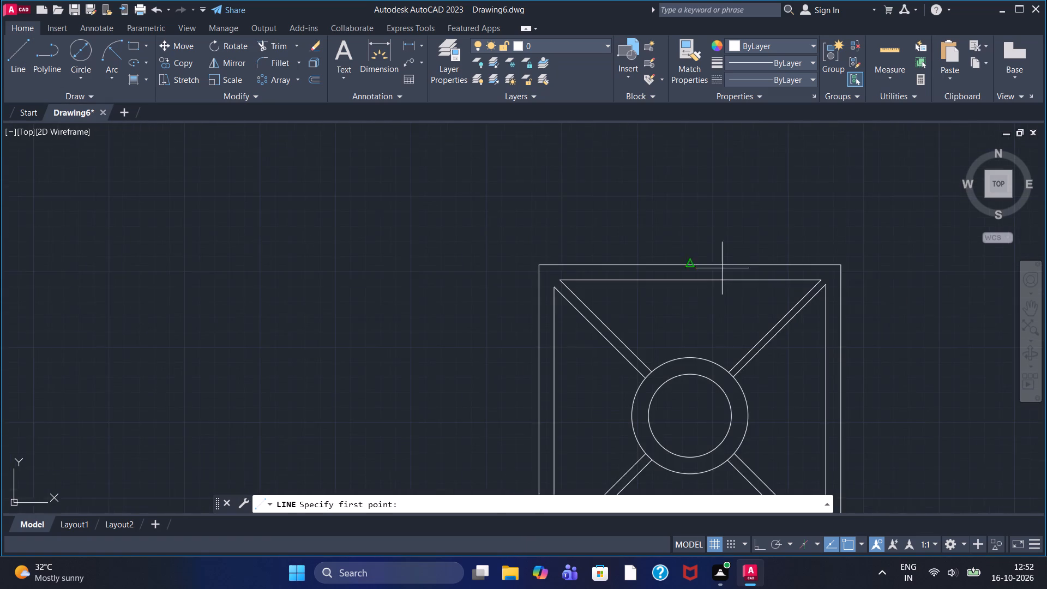
{"action": "scroll", "coordinate": [721, 305], "scroll_direction": "down", "scroll_amount": 1}
{"action": "left_click", "coordinate": [704, 281]}
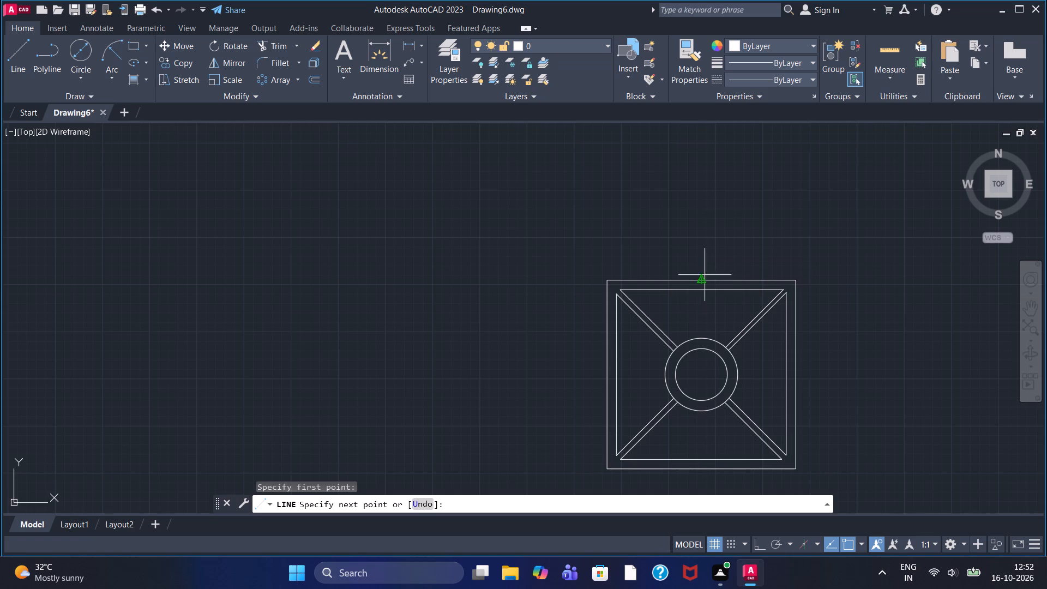
{"action": "scroll", "coordinate": [707, 181], "scroll_direction": "up", "scroll_amount": 2}
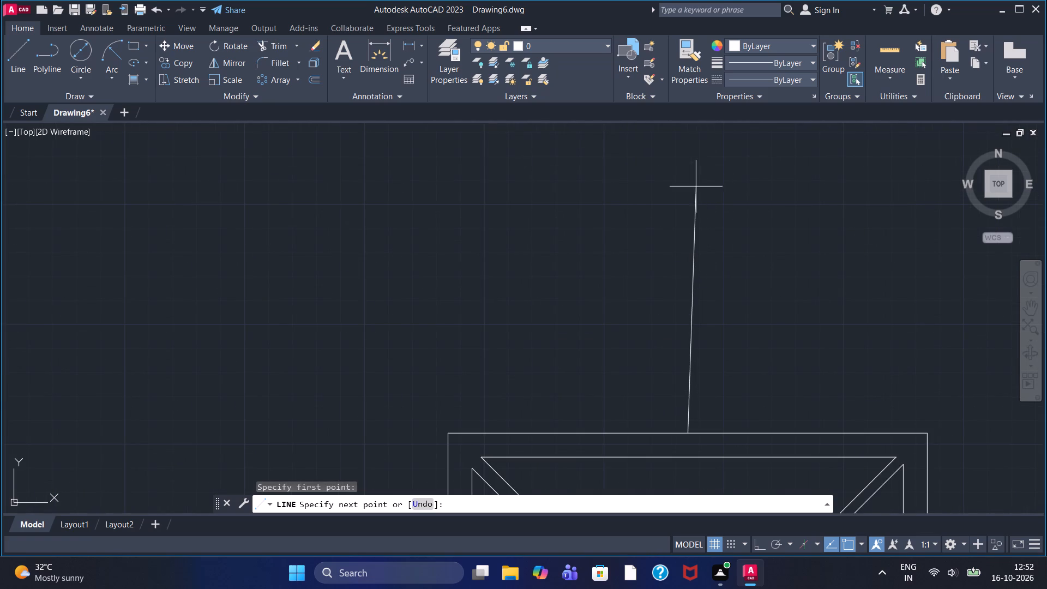
{"action": "scroll", "coordinate": [695, 187], "scroll_direction": "down", "scroll_amount": 3}
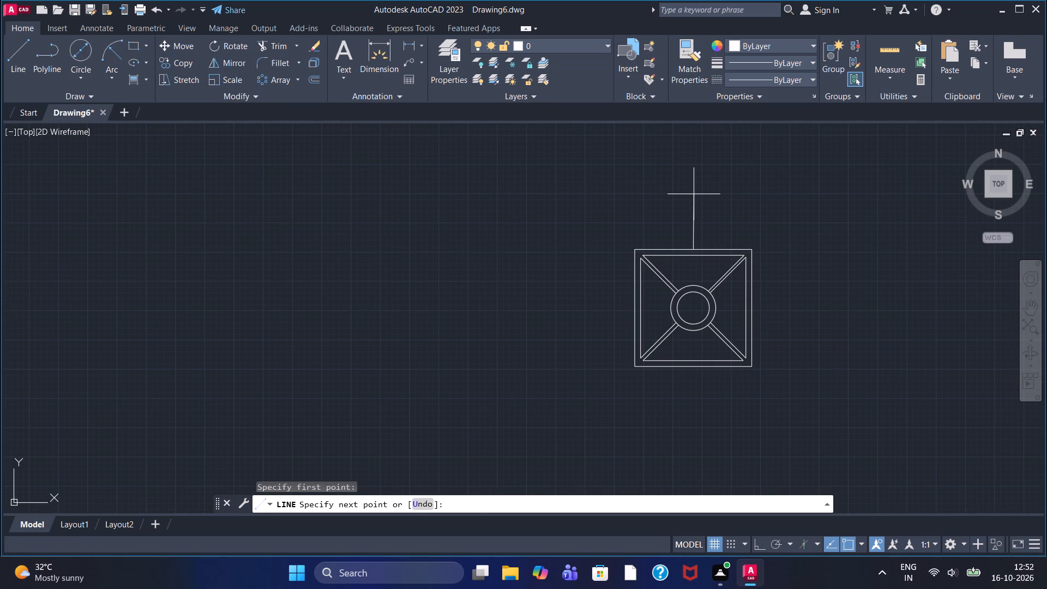
{"action": "key", "text": "F8"}
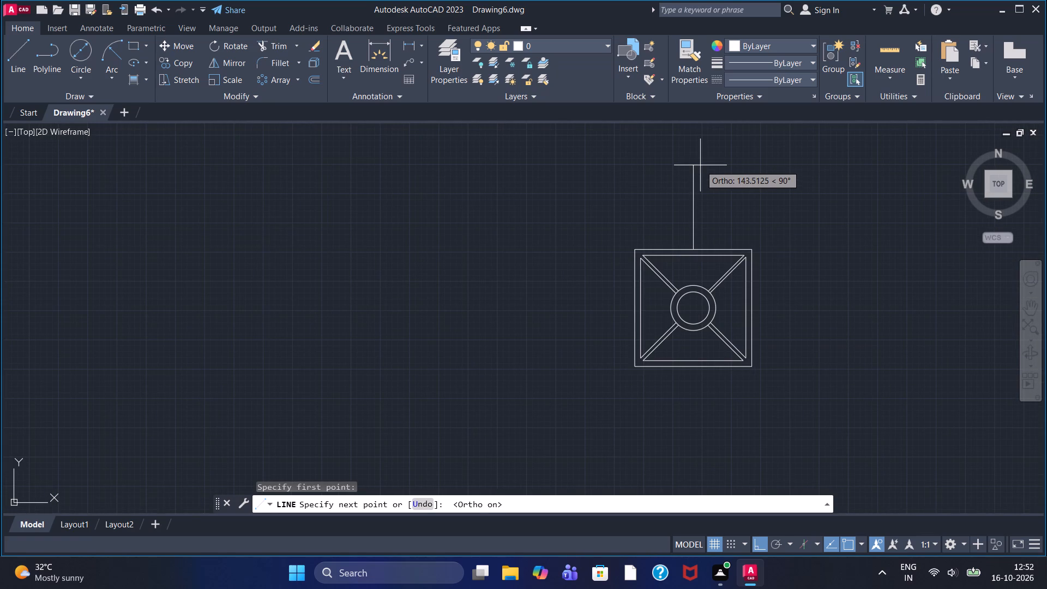
{"action": "scroll", "coordinate": [700, 165], "scroll_direction": "up", "scroll_amount": 1}
{"action": "scroll", "coordinate": [700, 165], "scroll_direction": "down", "scroll_amount": 1}
{"action": "middle_click_drag", "start_coordinate": [700, 165], "coordinate": [691, 284]}
{"action": "scroll", "coordinate": [700, 165], "scroll_direction": "down", "scroll_amount": 1}
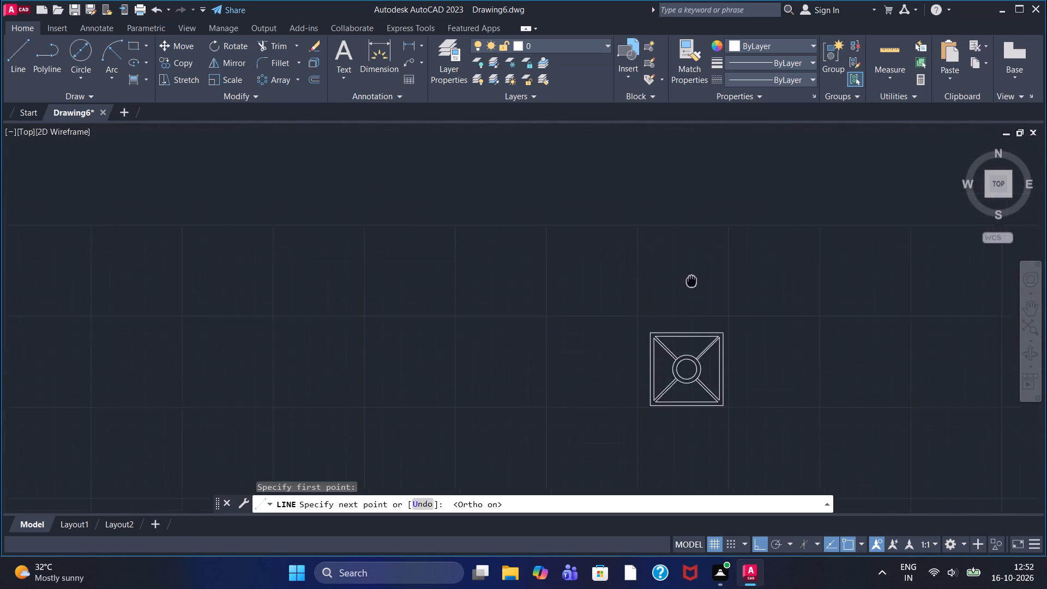
{"action": "middle_click_drag", "start_coordinate": [691, 284], "coordinate": [683, 356]}
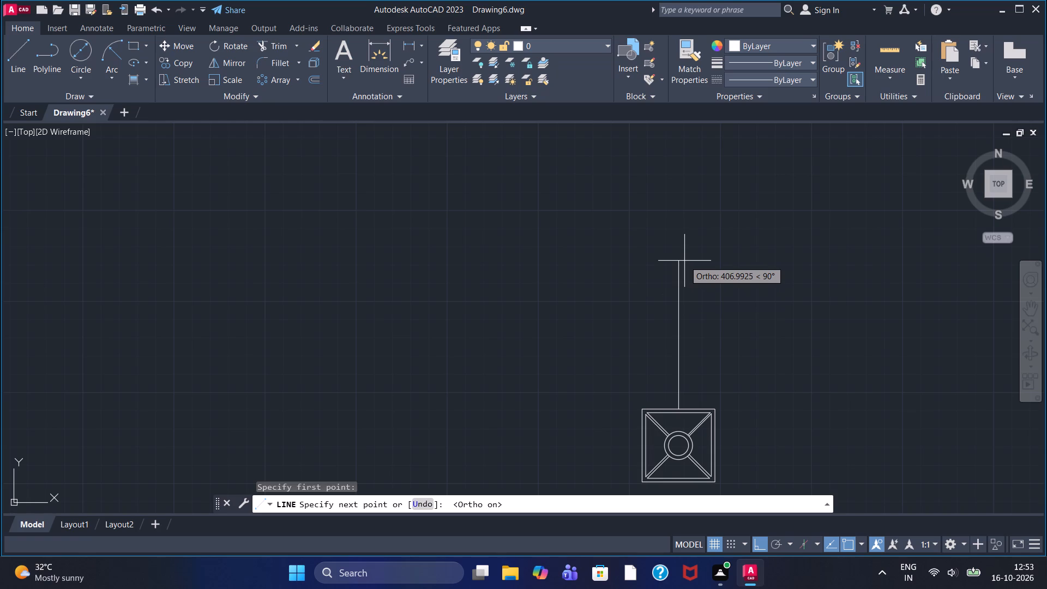
{"action": "type", "text": "31"}
{"action": "key", "text": "8"}
{"action": "key", "text": "Return"}
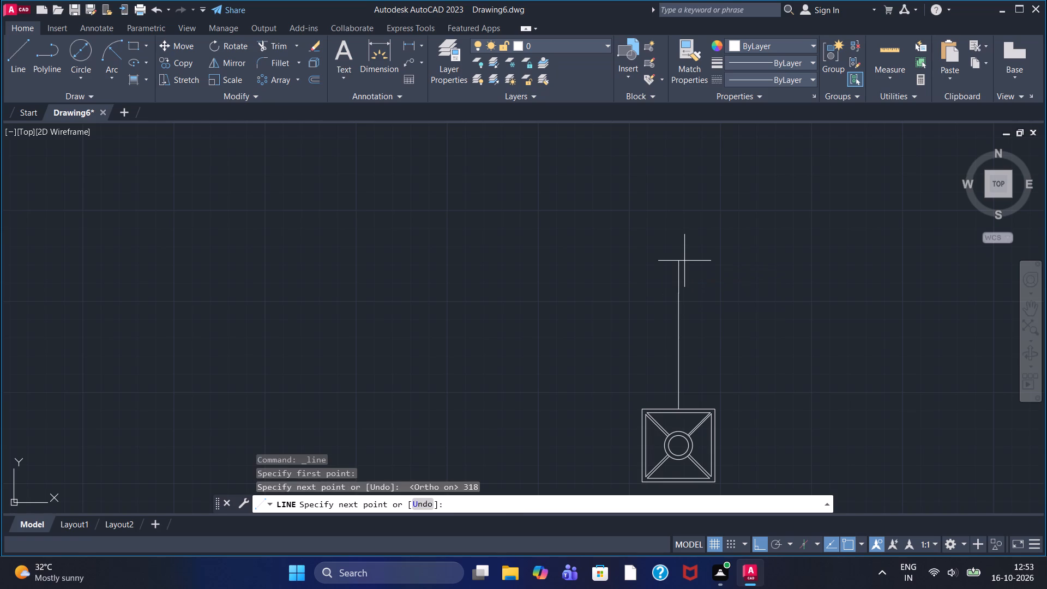
{"action": "key", "text": "Escape"}
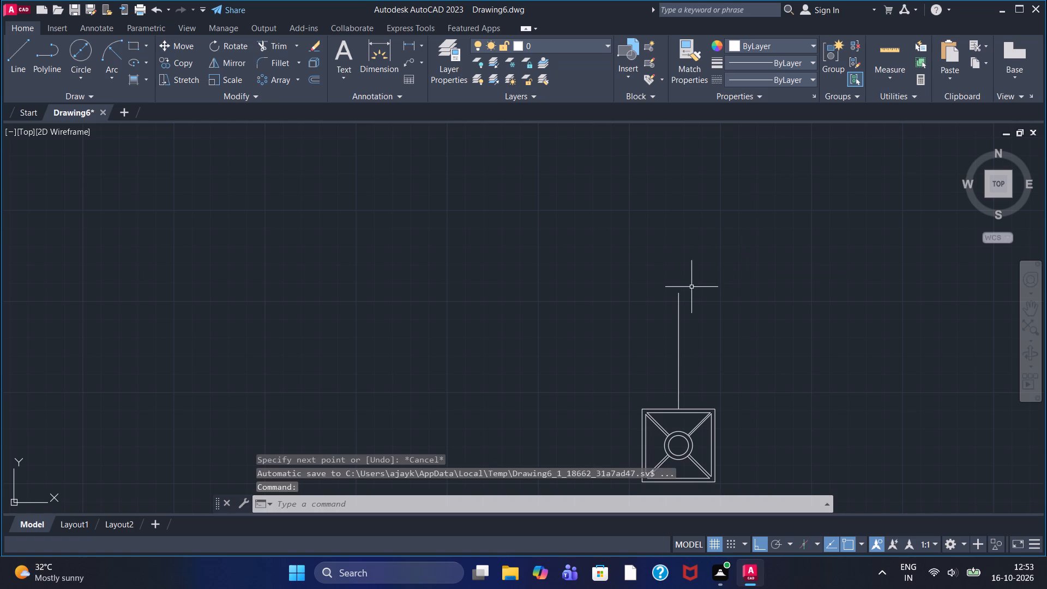
Draw a 56-diameter circle centred on the upper end of the vertical line.
{"action": "scroll", "coordinate": [691, 295], "scroll_direction": "down", "scroll_amount": 1}
{"action": "scroll", "coordinate": [670, 328], "scroll_direction": "up", "scroll_amount": 2}
{"action": "middle_click_drag", "start_coordinate": [670, 328], "coordinate": [633, 277]}
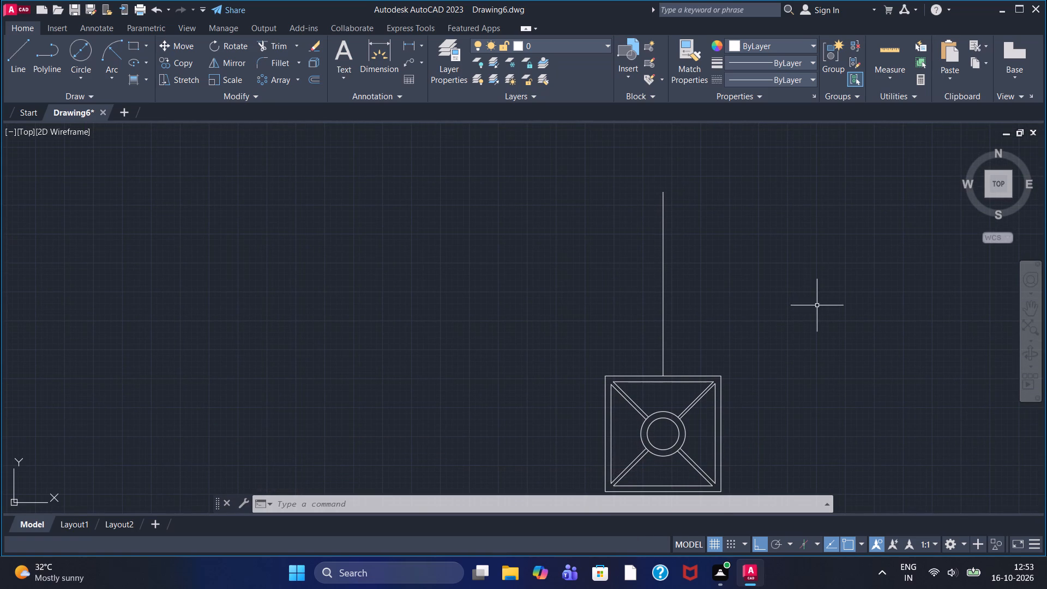
{"action": "left_click", "coordinate": [71, 53]}
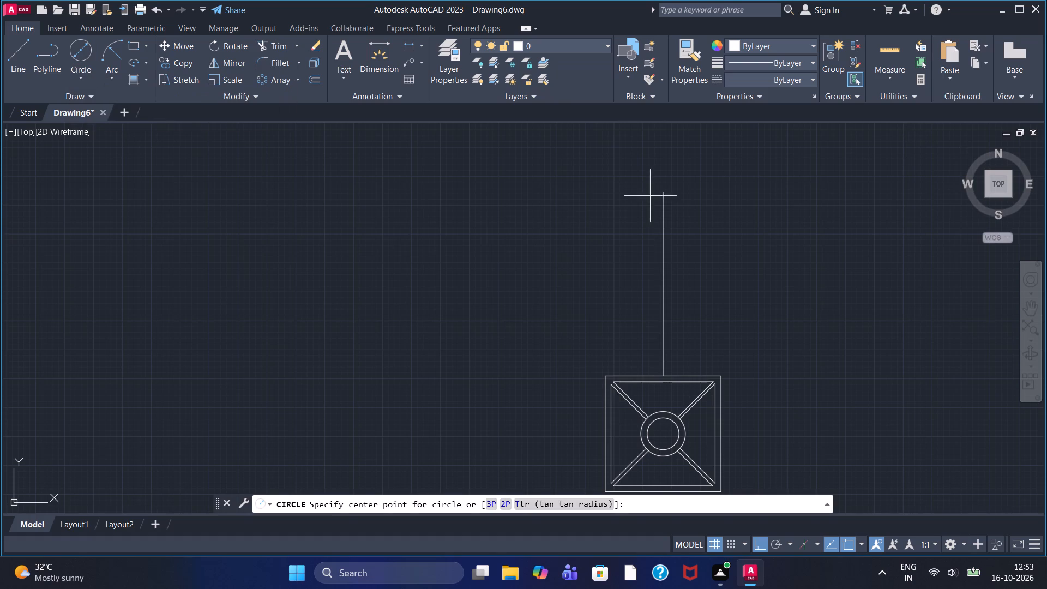
{"action": "left_click", "coordinate": [665, 195]}
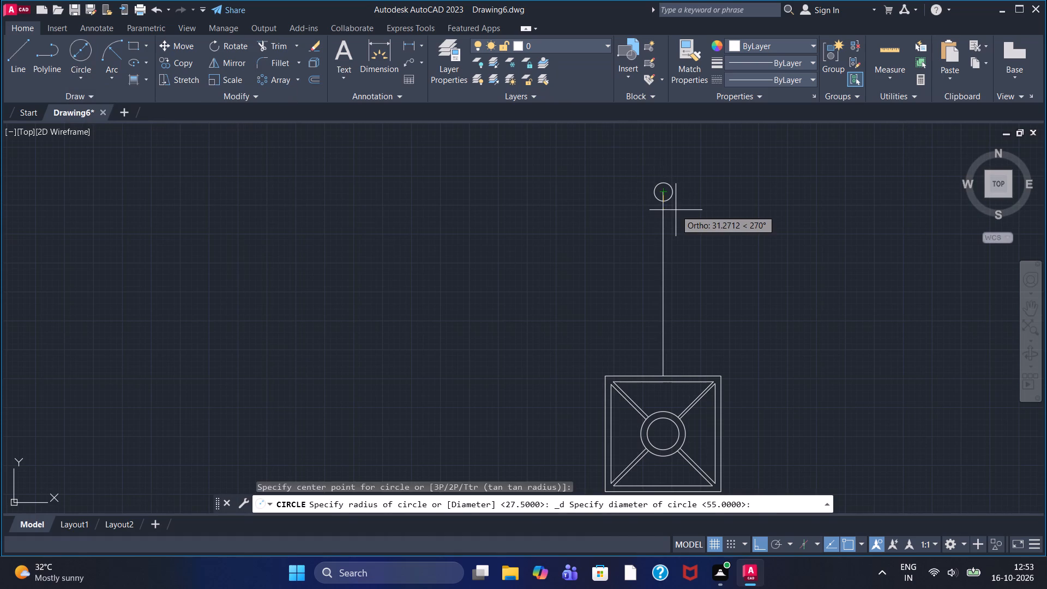
{"action": "key", "text": "5"}
{"action": "key", "text": "6"}
{"action": "key", "text": "Return"}
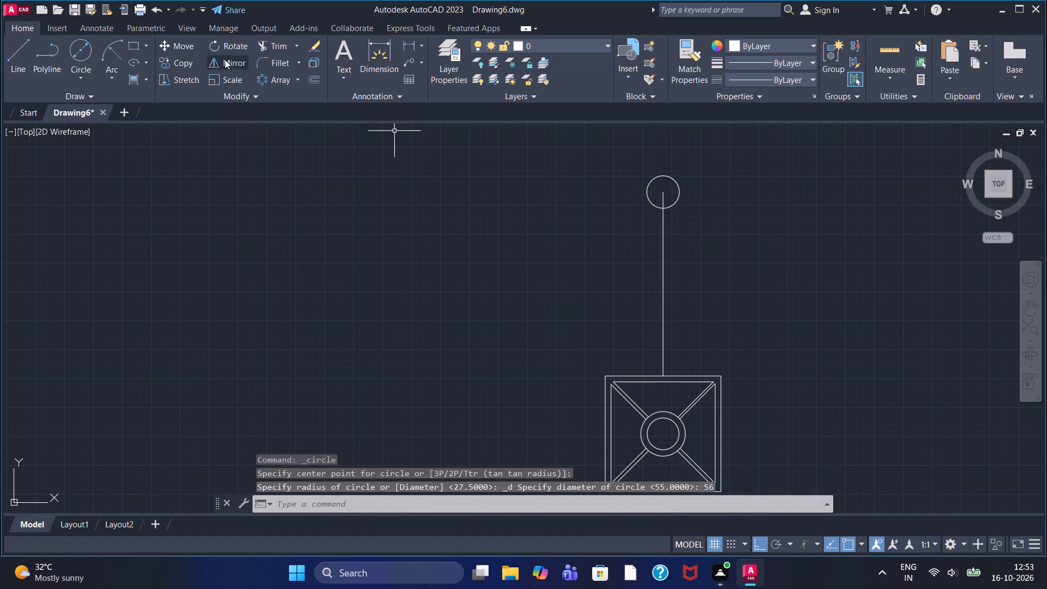
Draw a concentric 36-diameter circle at the upper end of the vertical line.
{"action": "left_click", "coordinate": [71, 47]}
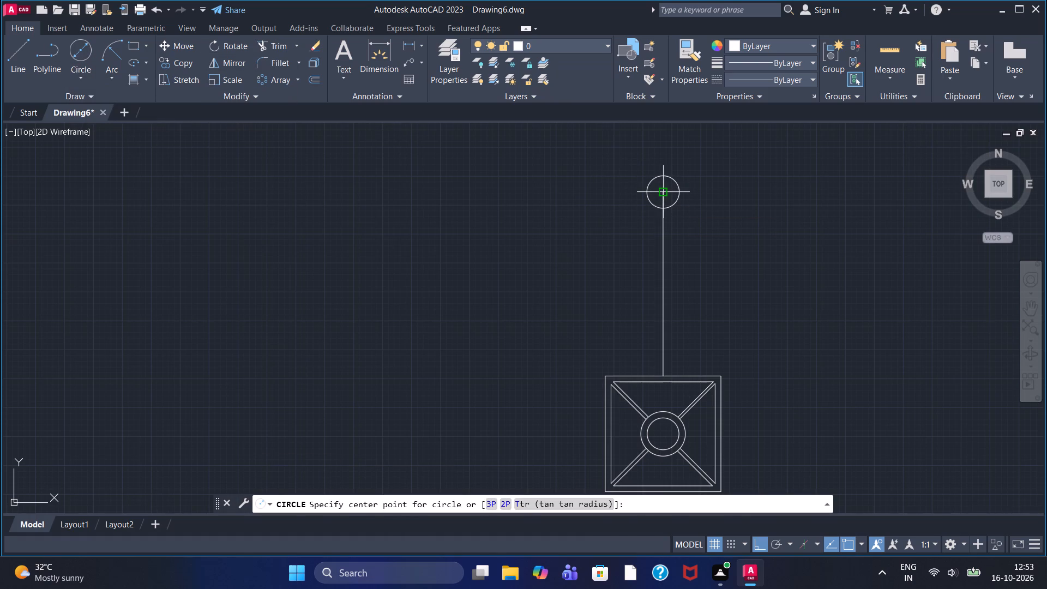
{"action": "left_click", "coordinate": [666, 193]}
{"action": "type", "text": "36"}
{"action": "key", "text": "Return"}
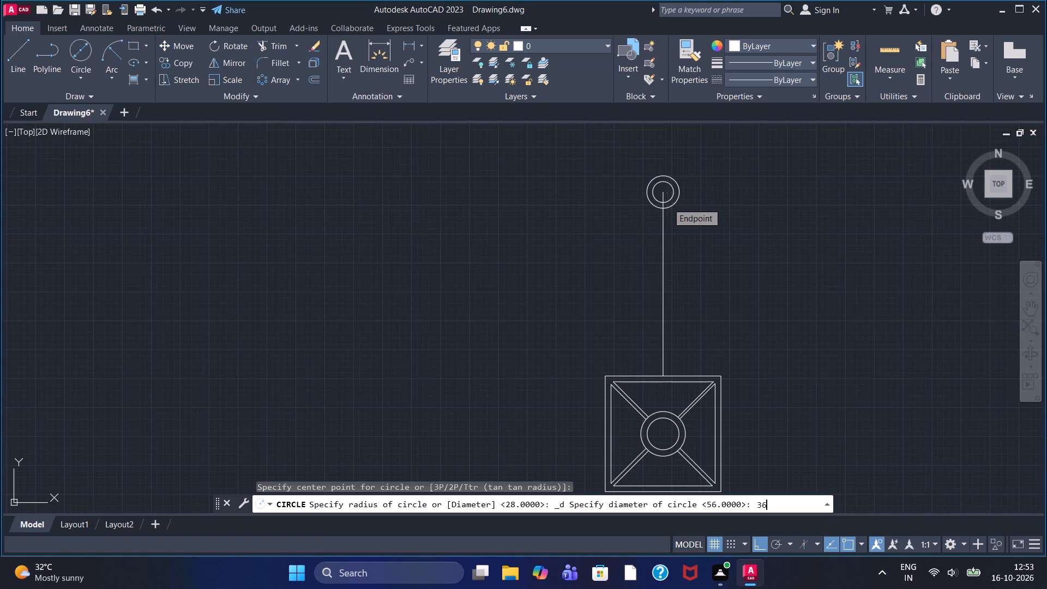
{"action": "key", "text": "Escape"}
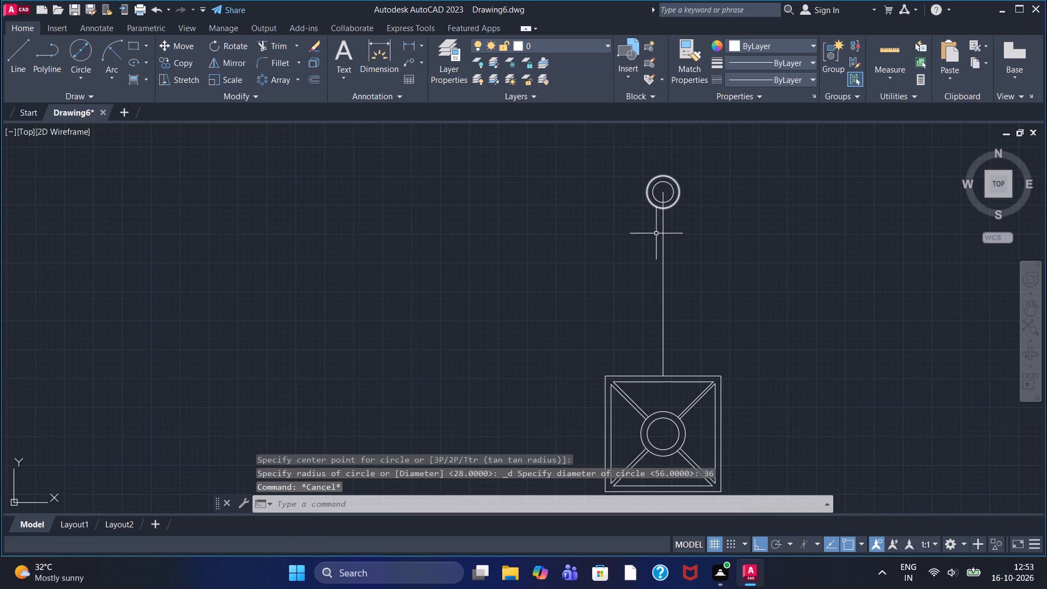
Enable the Quadrant and Center object snaps.
{"action": "scroll", "coordinate": [662, 203], "scroll_direction": "down", "scroll_amount": 1}
{"action": "scroll", "coordinate": [660, 202], "scroll_direction": "up", "scroll_amount": 2}
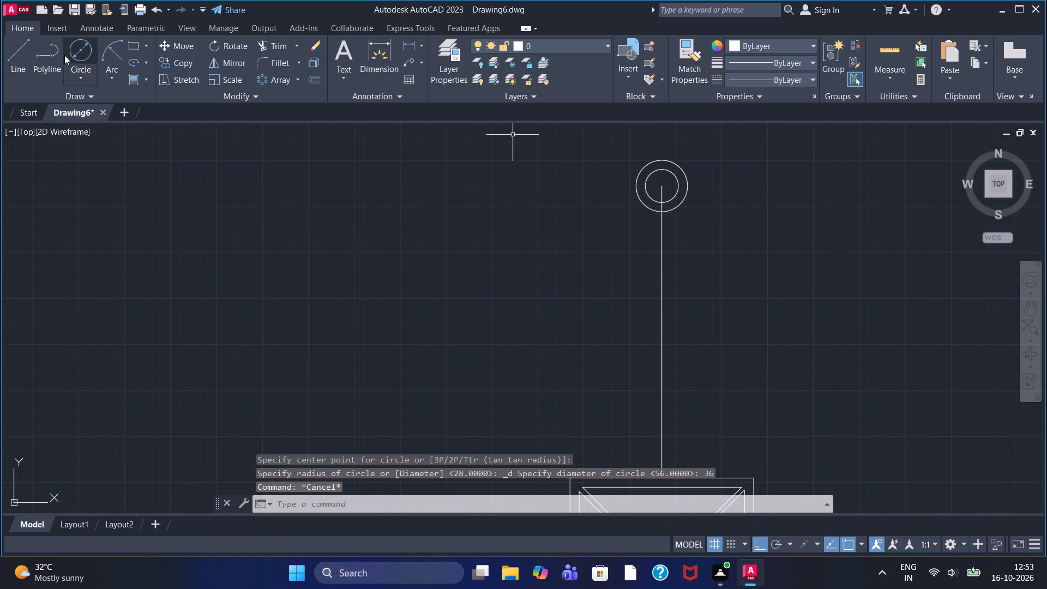
{"action": "left_click", "coordinate": [10, 57]}
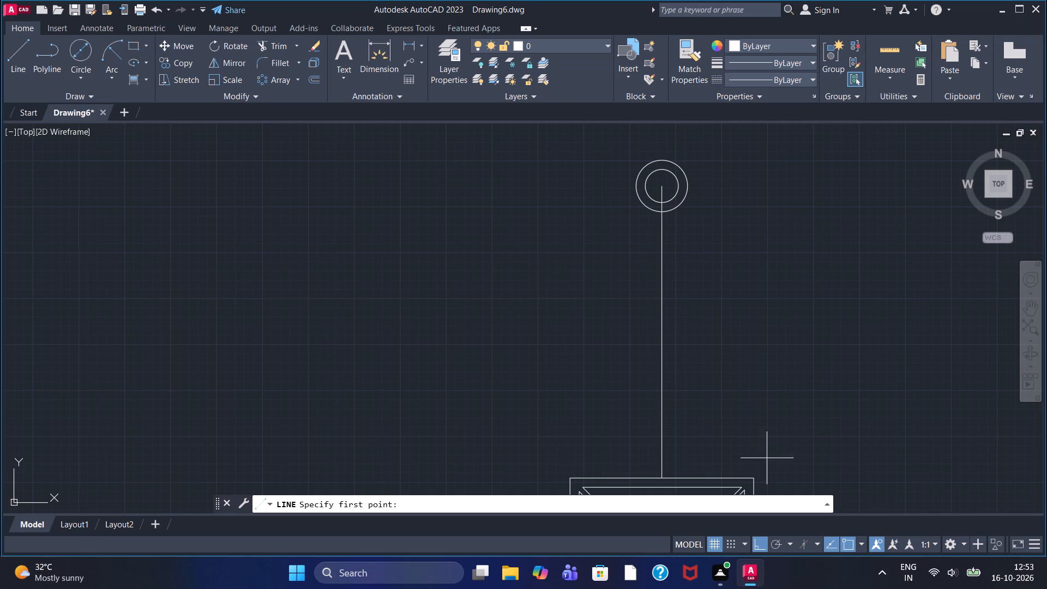
{"action": "left_click", "coordinate": [861, 545]}
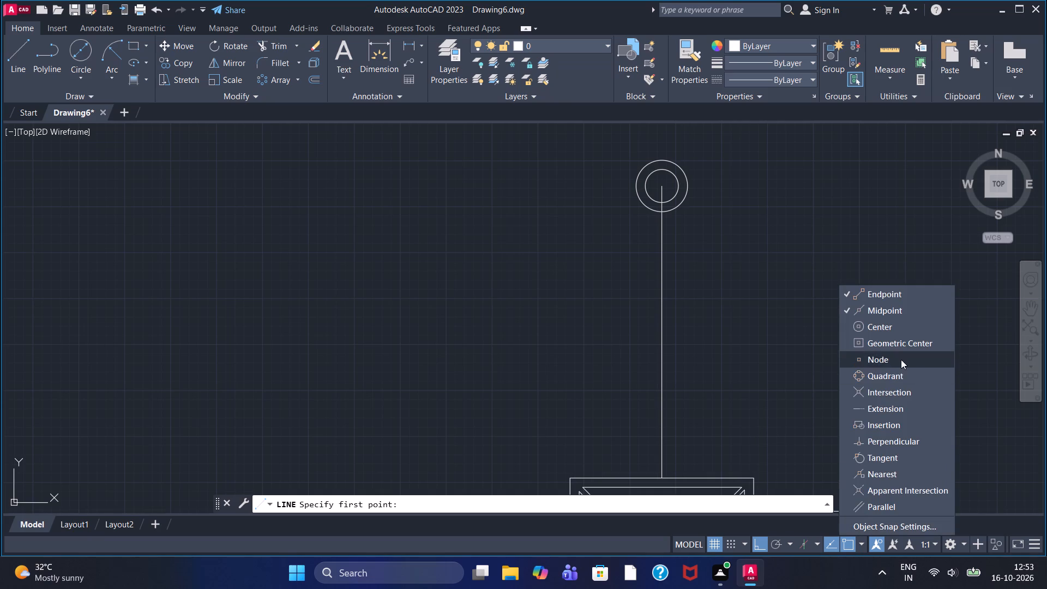
{"action": "left_click", "coordinate": [900, 372]}
{"action": "left_click", "coordinate": [888, 329]}
{"action": "left_click", "coordinate": [779, 253]}
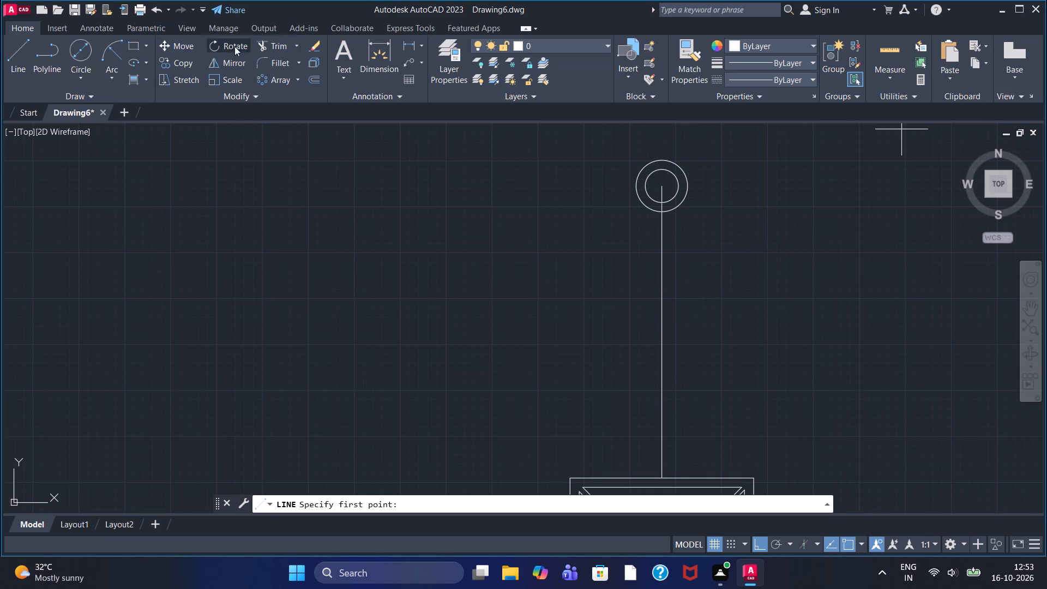
Draw a horizontal line across the 56-diameter circle from its left quadrant to its right quadrant.
{"action": "left_click", "coordinate": [7, 62]}
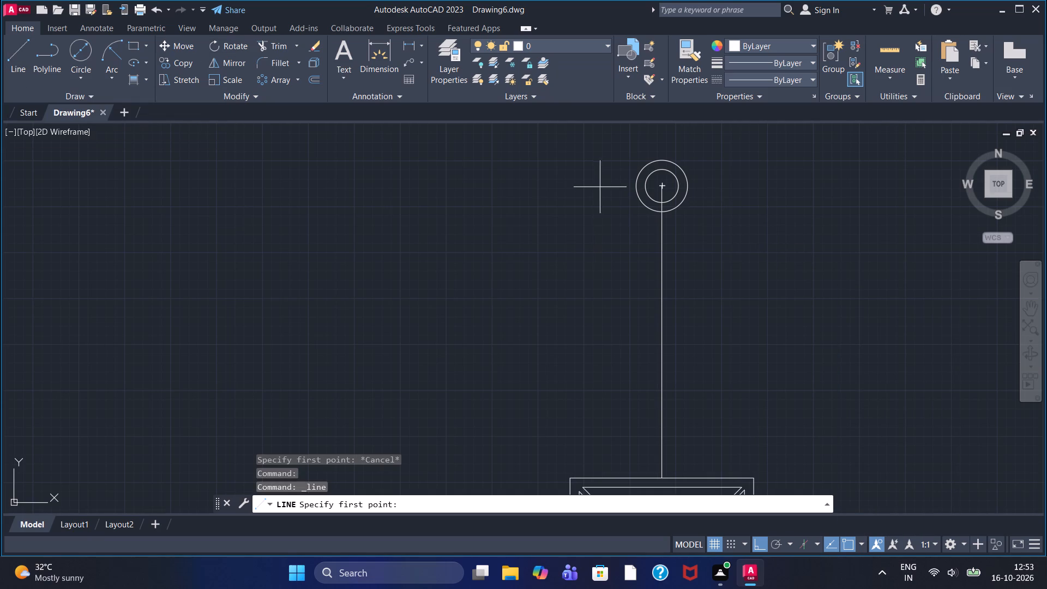
{"action": "left_click", "coordinate": [636, 190]}
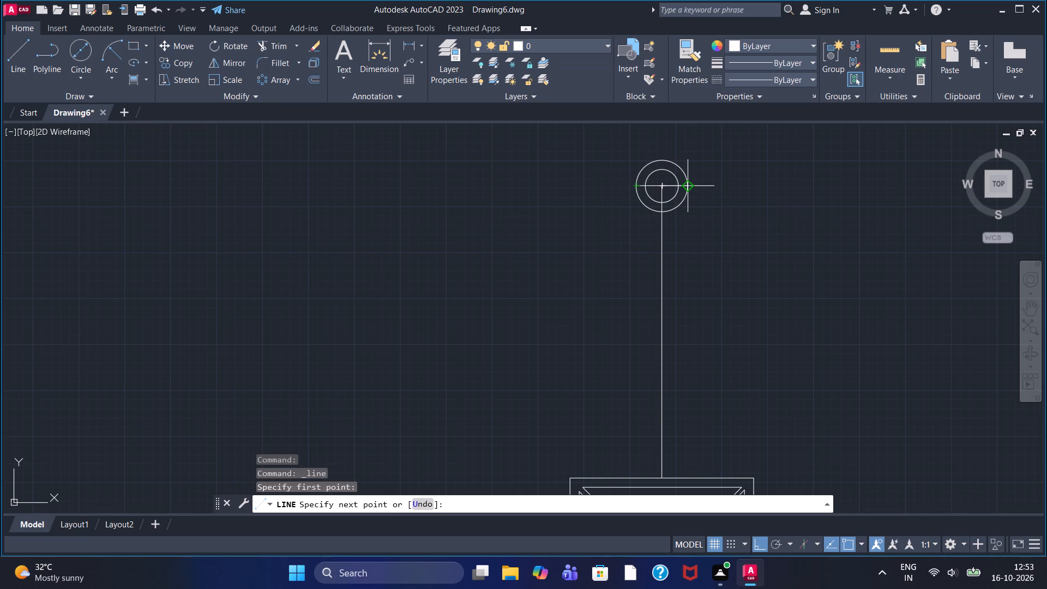
{"action": "left_click", "coordinate": [689, 185]}
{"action": "right_click", "coordinate": [729, 181]}
{"action": "left_click", "coordinate": [760, 185]}
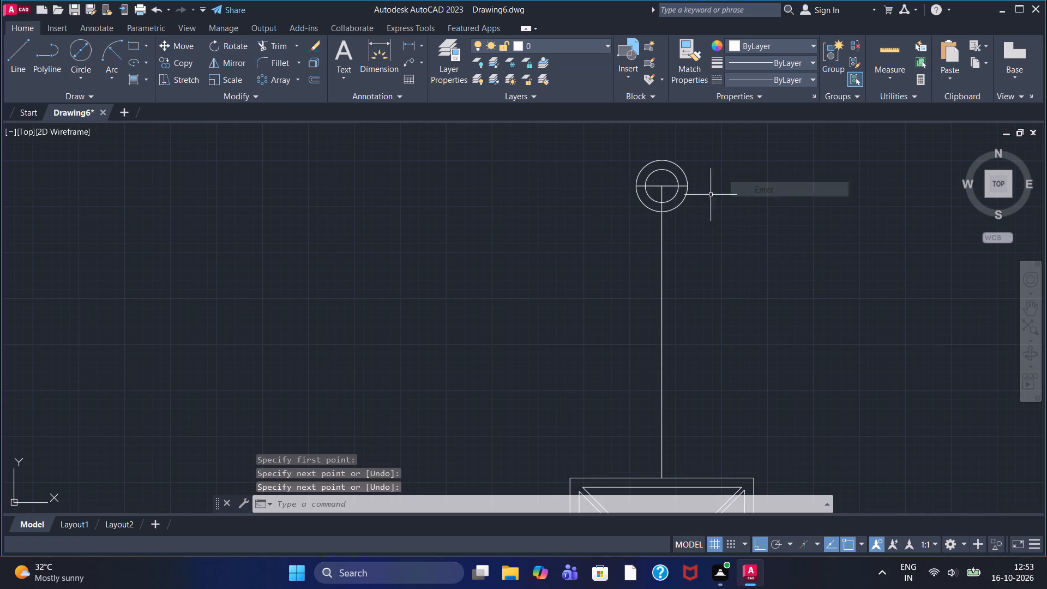
With Ortho off, draw a slanted line from the outer square's upper-left corner to the 56-diameter circle's left quadrant.
{"action": "left_click", "coordinate": [12, 52]}
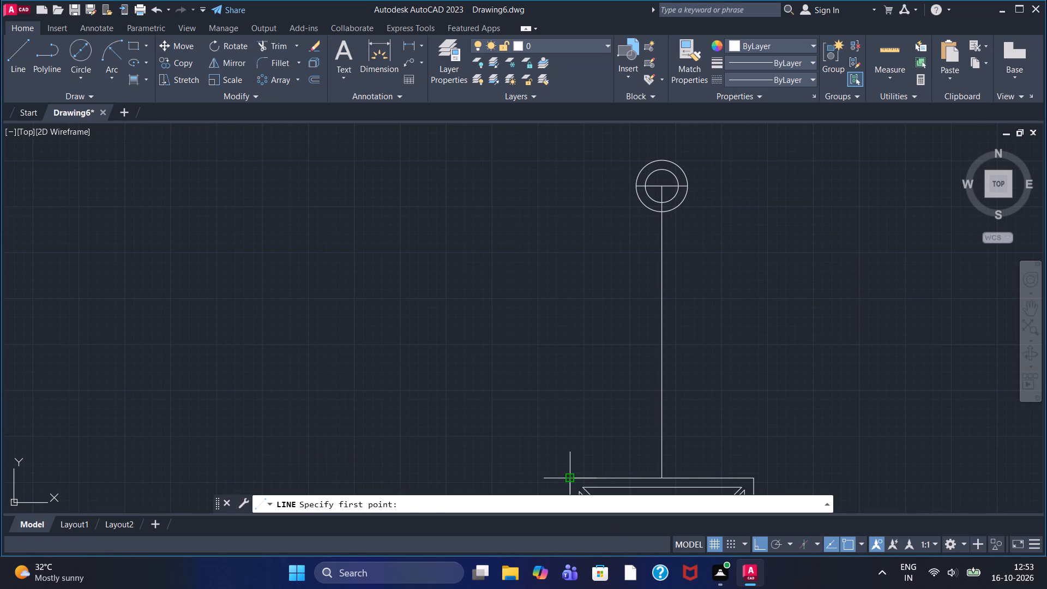
{"action": "left_click", "coordinate": [567, 475]}
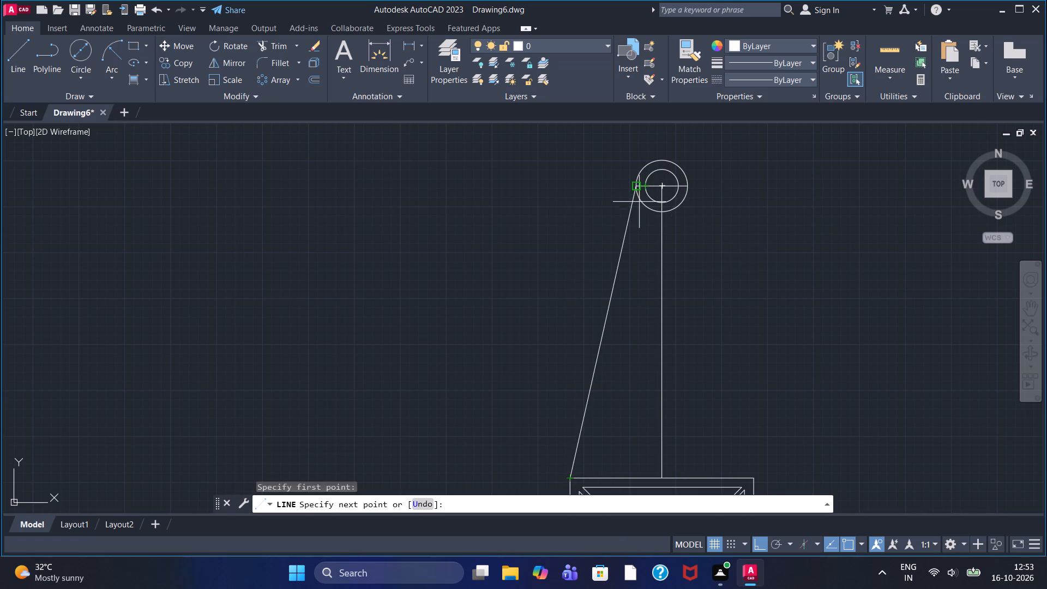
{"action": "key", "text": "F8"}
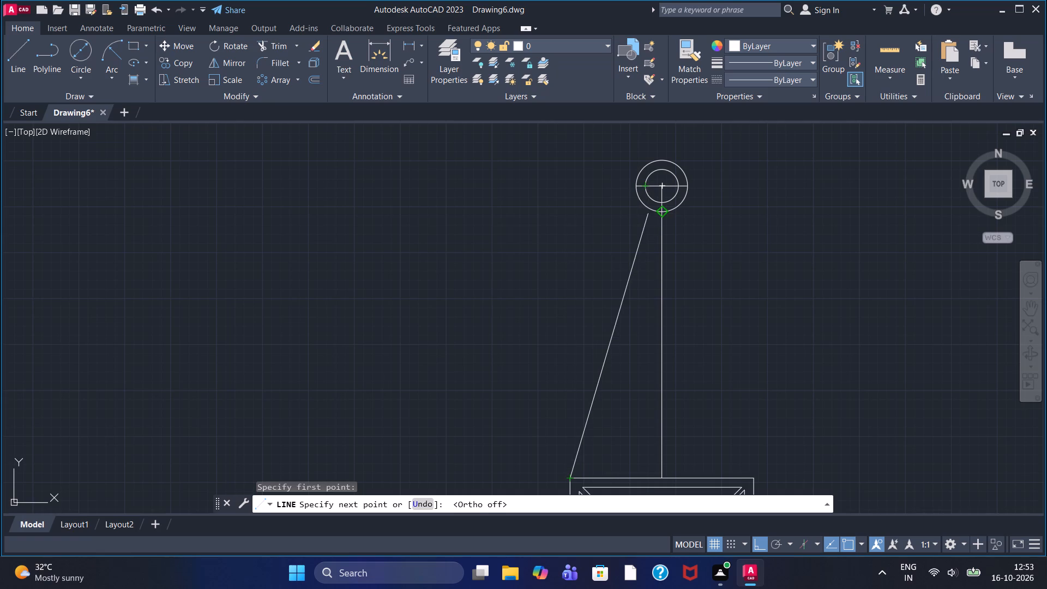
{"action": "left_click", "coordinate": [636, 189]}
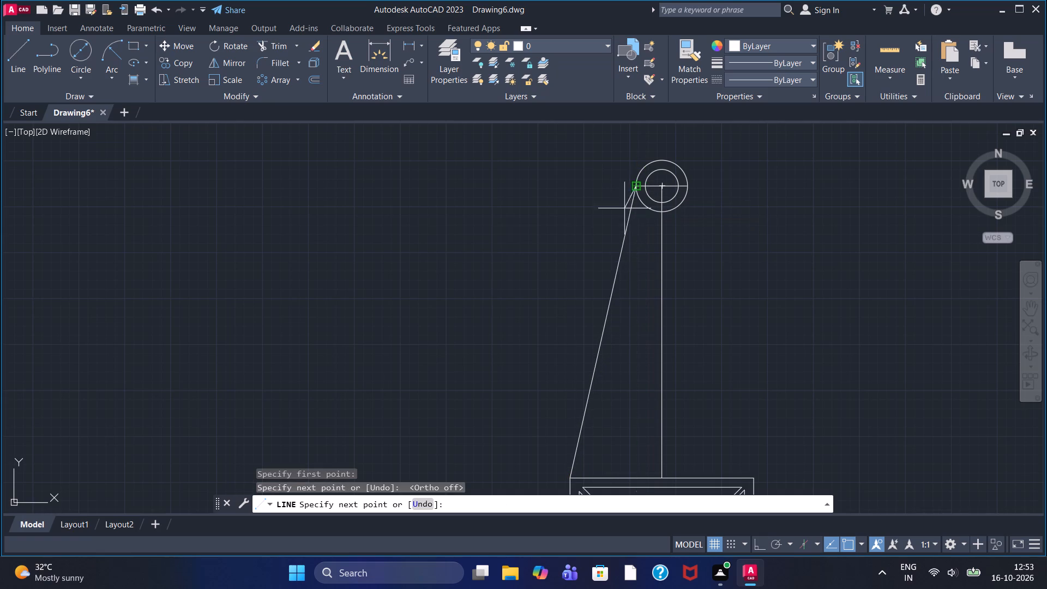
{"action": "right_click", "coordinate": [470, 210]}
{"action": "left_click", "coordinate": [487, 215]}
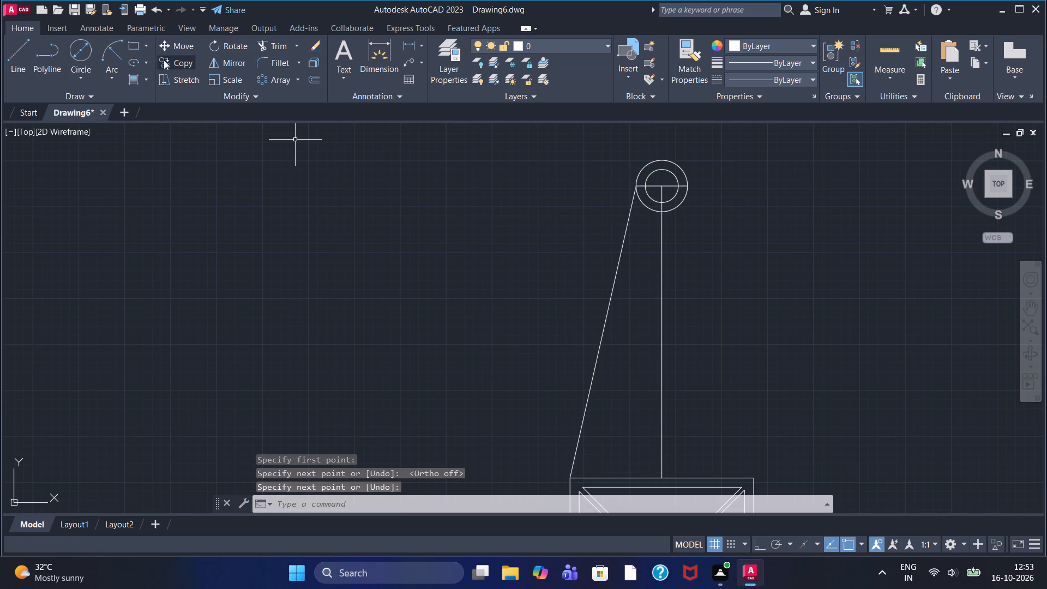
Draw a slanted line from the outer square's upper-right corner to the 56-diameter circle's right quadrant.
{"action": "left_click", "coordinate": [13, 64]}
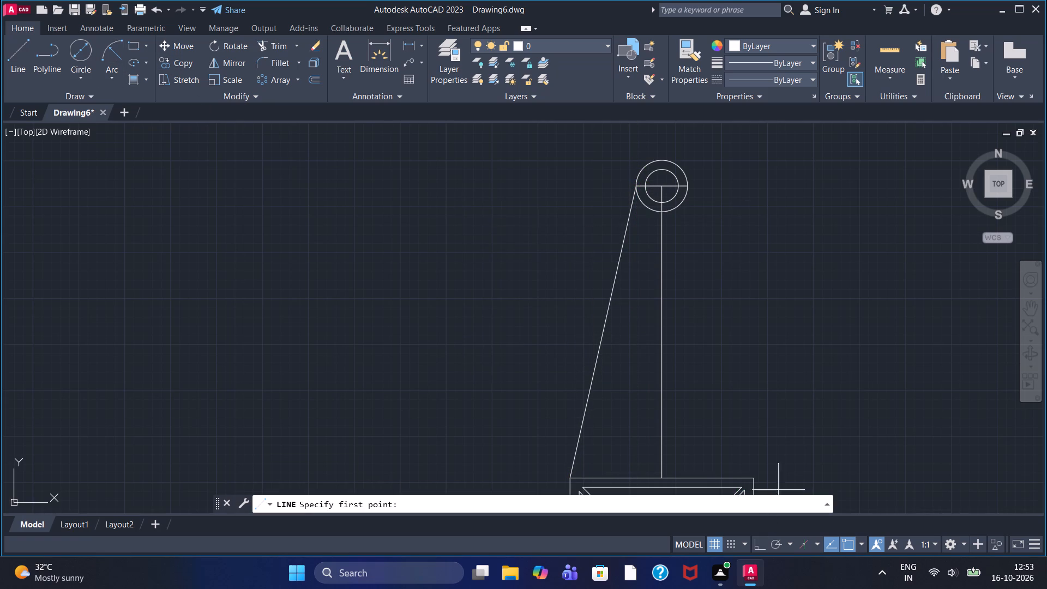
{"action": "left_click", "coordinate": [755, 479]}
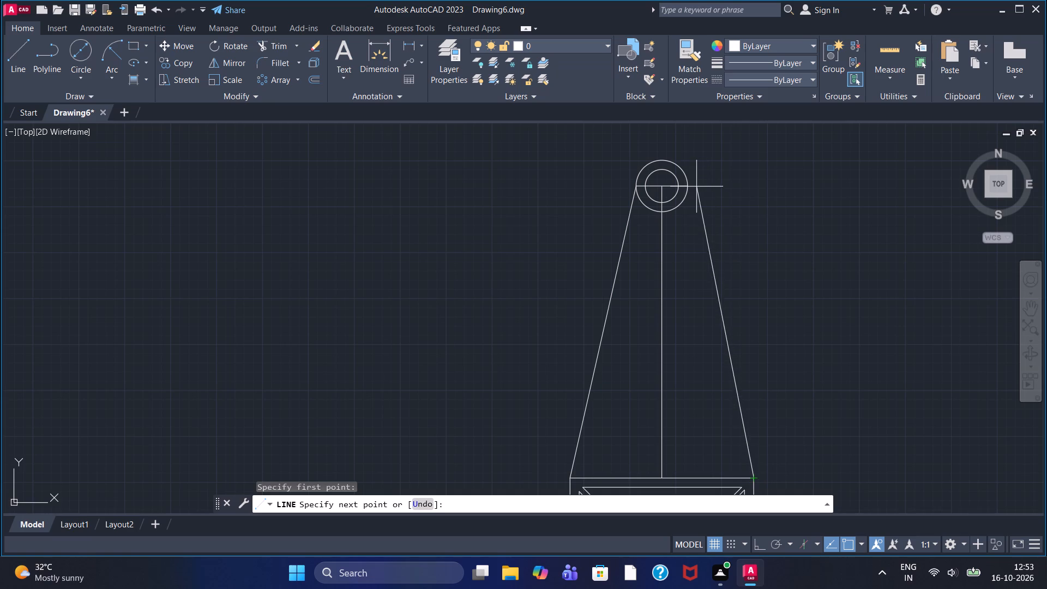
{"action": "left_click", "coordinate": [687, 185]}
{"action": "right_click", "coordinate": [780, 203]}
{"action": "left_click", "coordinate": [787, 211]}
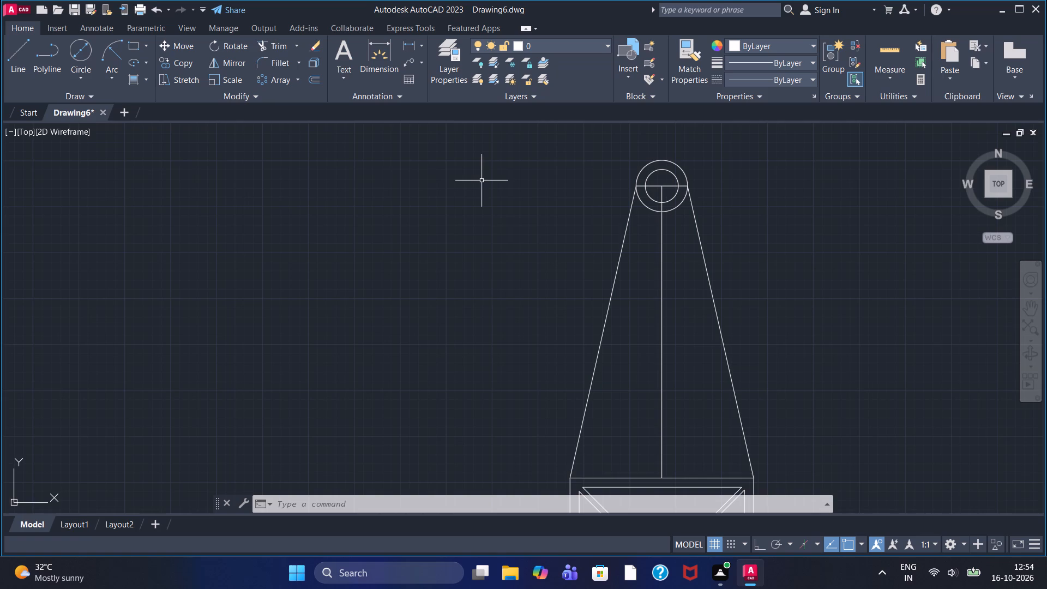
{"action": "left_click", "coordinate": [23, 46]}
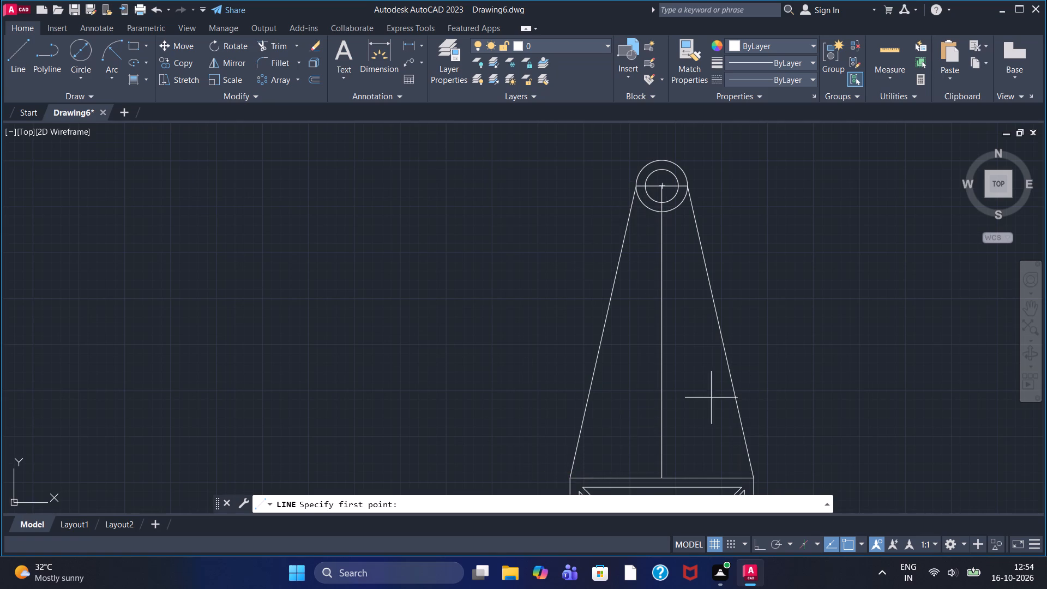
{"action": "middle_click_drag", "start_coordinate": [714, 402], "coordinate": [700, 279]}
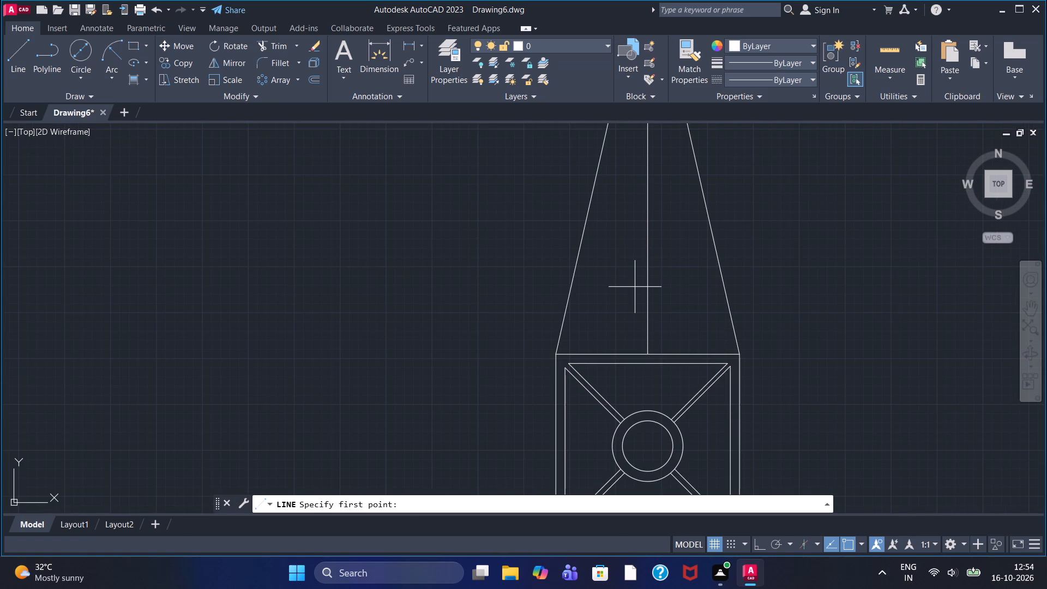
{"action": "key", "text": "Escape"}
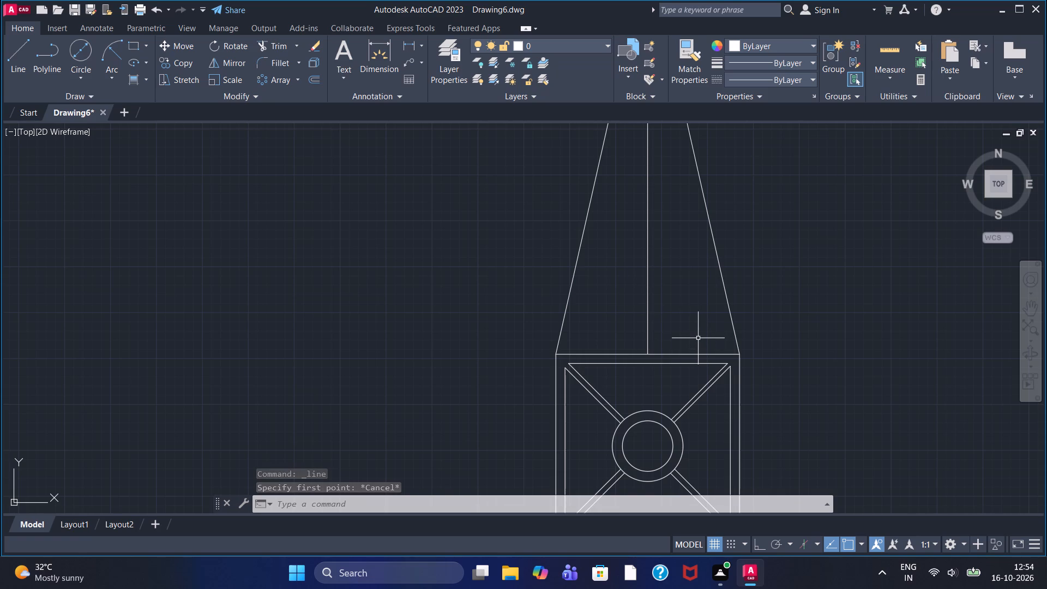
From the vertical line's foot, draw connected lines 13 units left, about 45 units up with Ortho on, across the centre line, and down past the square's top edge.
{"action": "left_click", "coordinate": [19, 58]}
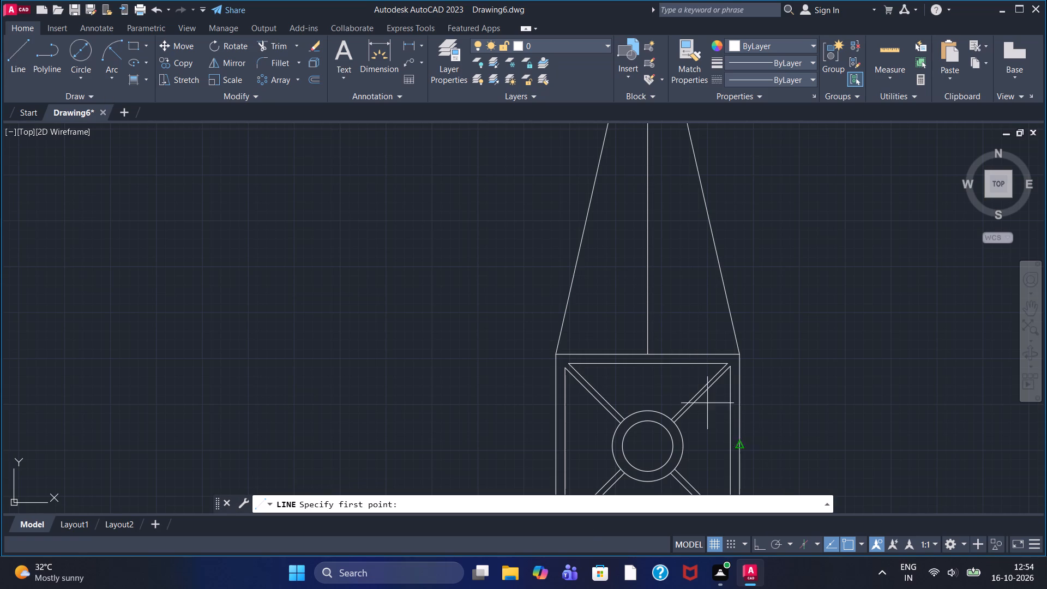
{"action": "left_click", "coordinate": [648, 353]}
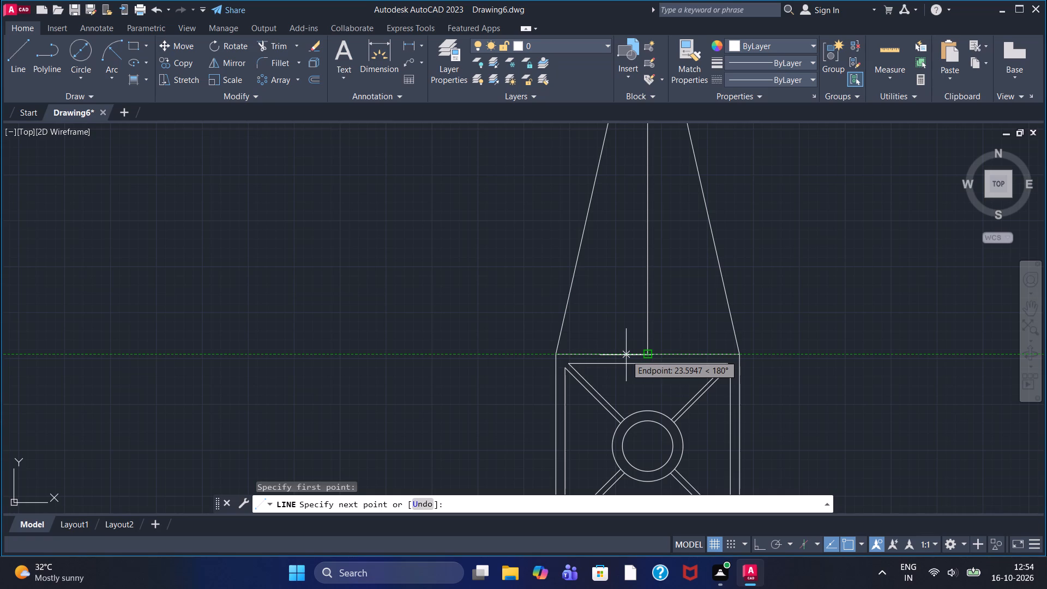
{"action": "type", "text": "13"}
{"action": "key", "text": "Return"}
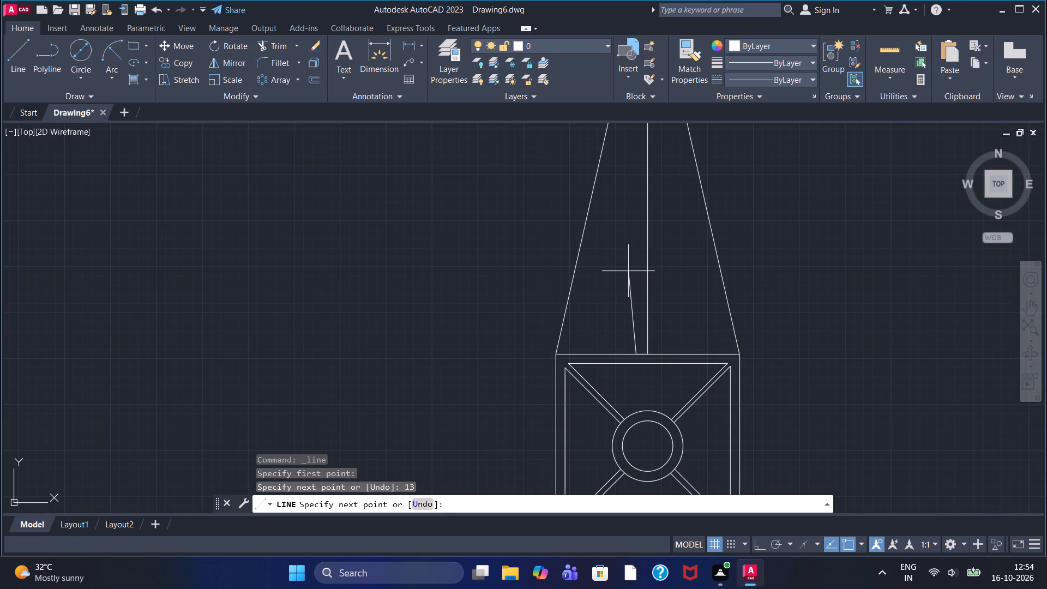
{"action": "key", "text": "F8"}
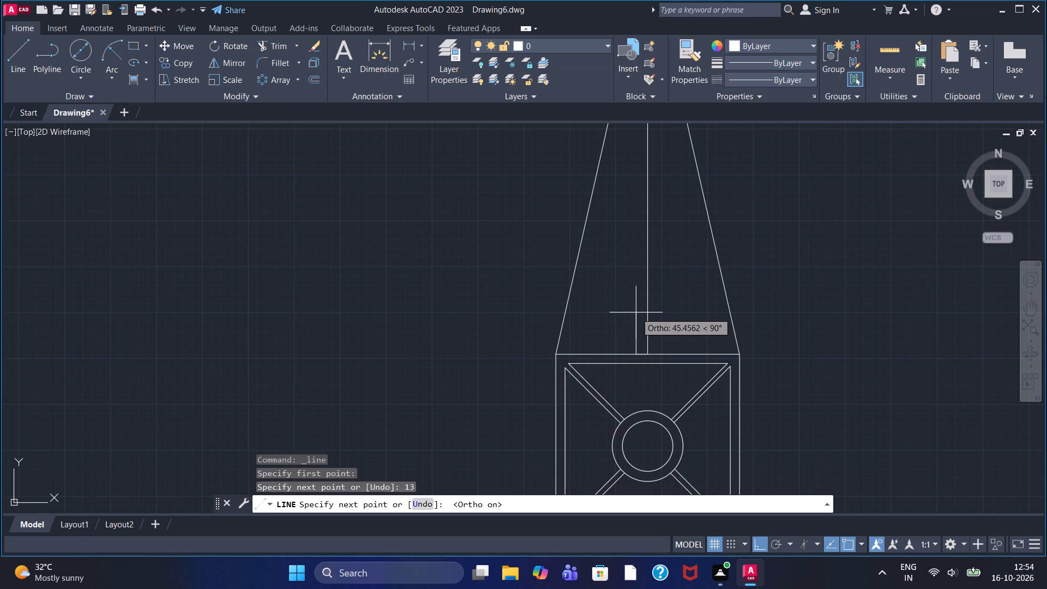
{"action": "left_click", "coordinate": [636, 312]}
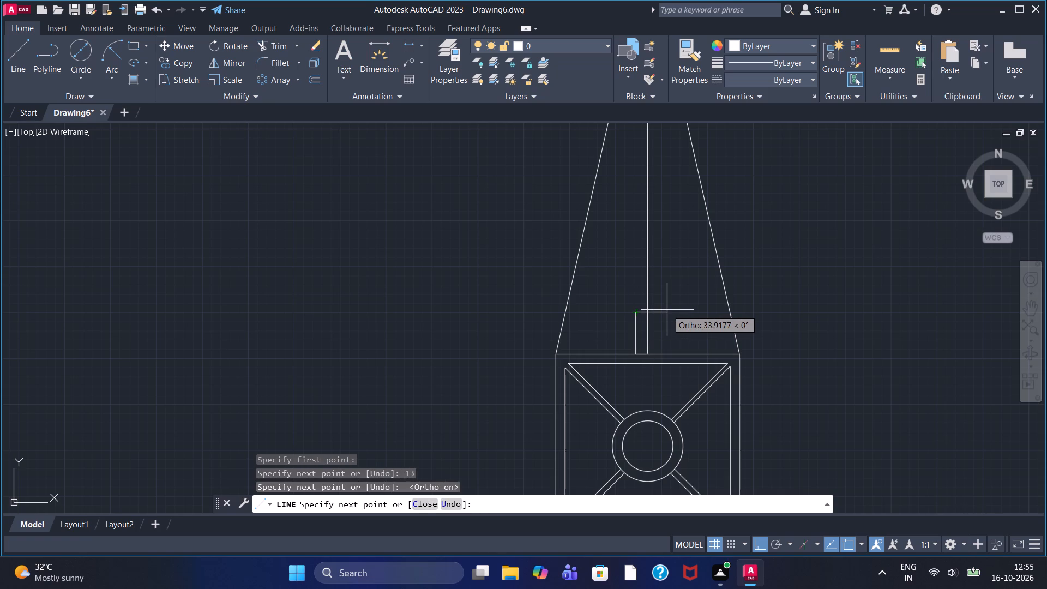
{"action": "left_click", "coordinate": [662, 312]}
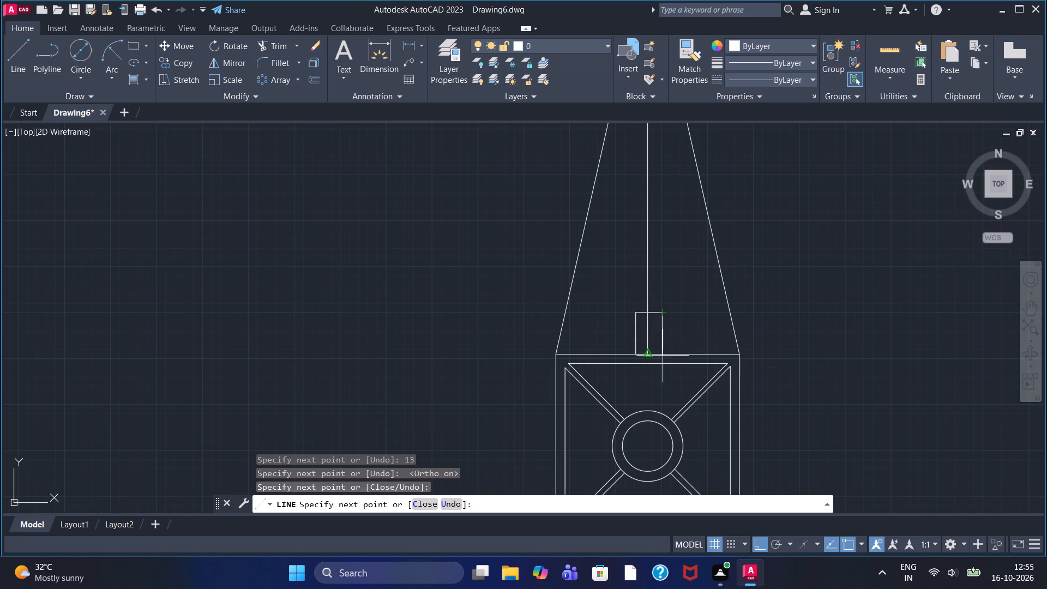
{"action": "left_click", "coordinate": [671, 389]}
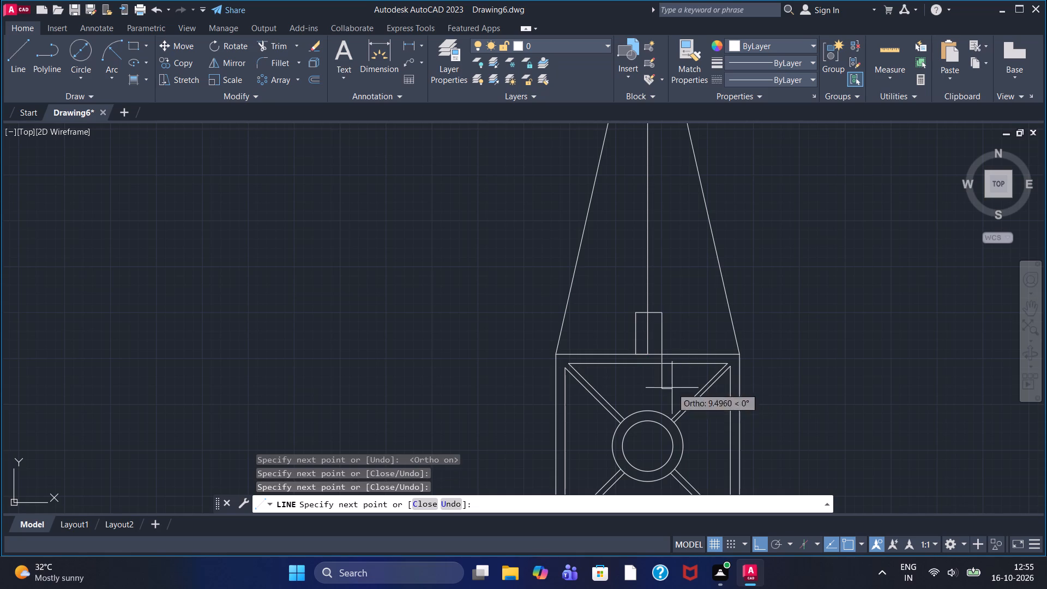
{"action": "right_click", "coordinate": [688, 320]}
{"action": "left_click", "coordinate": [691, 323]}
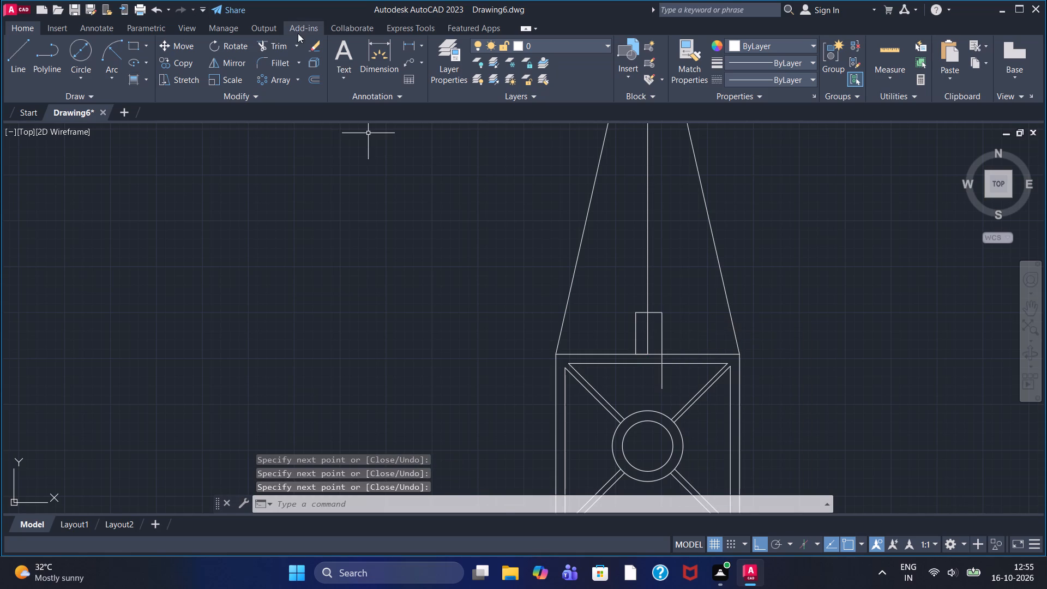
Trim the line overhanging below the outer square's top edge and remove both halves of the small rectangle's top line.
{"action": "left_click", "coordinate": [280, 46]}
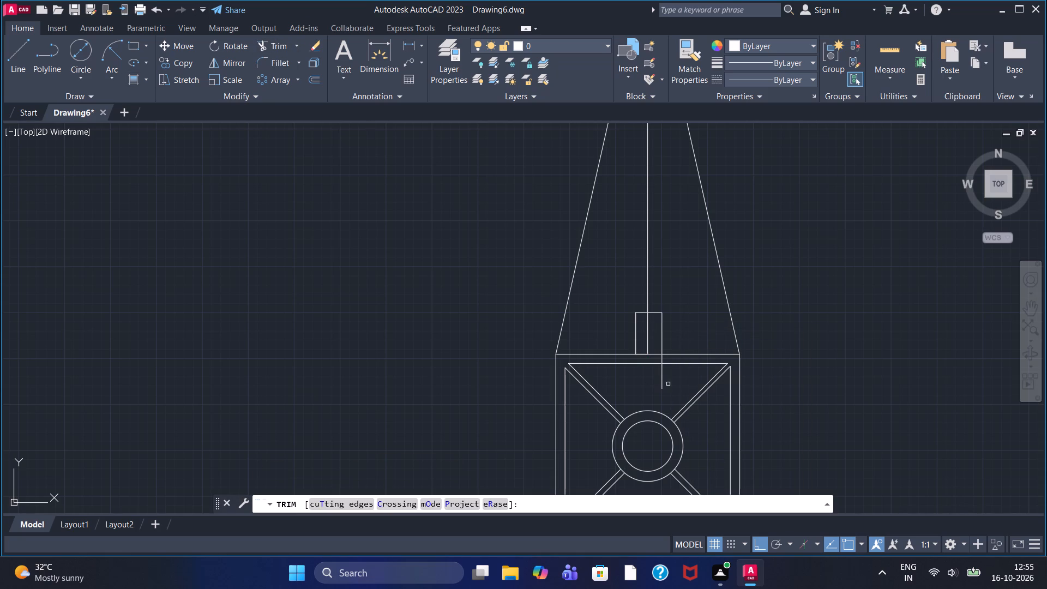
{"action": "left_click", "coordinate": [663, 380]}
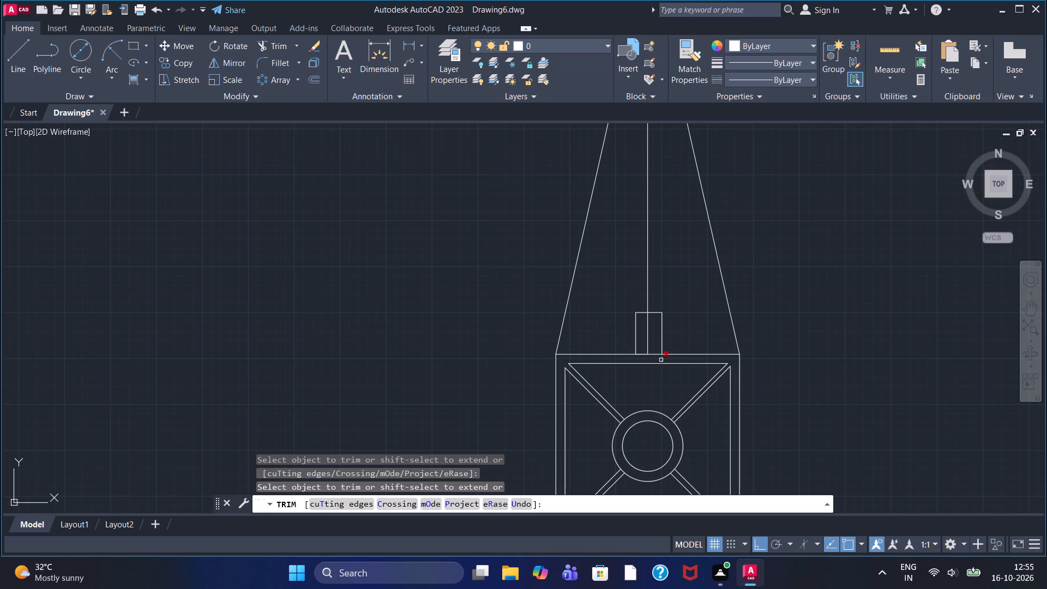
{"action": "left_click", "coordinate": [661, 360]}
{"action": "scroll", "coordinate": [664, 310], "scroll_direction": "up", "scroll_amount": 2}
{"action": "scroll", "coordinate": [621, 335], "scroll_direction": "up", "scroll_amount": 1}
{"action": "left_click", "coordinate": [593, 303]}
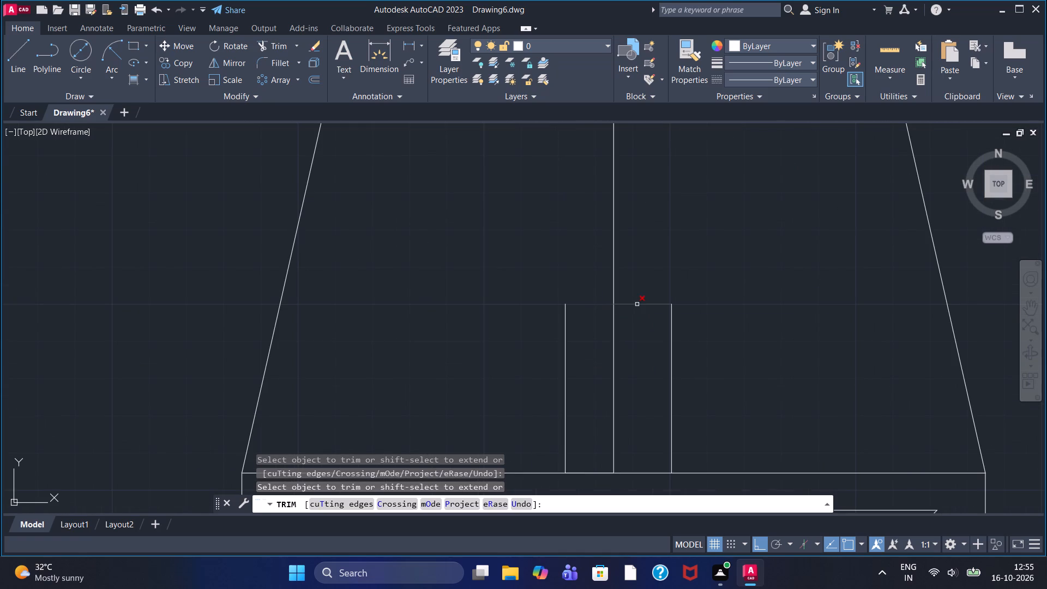
{"action": "left_click", "coordinate": [637, 304]}
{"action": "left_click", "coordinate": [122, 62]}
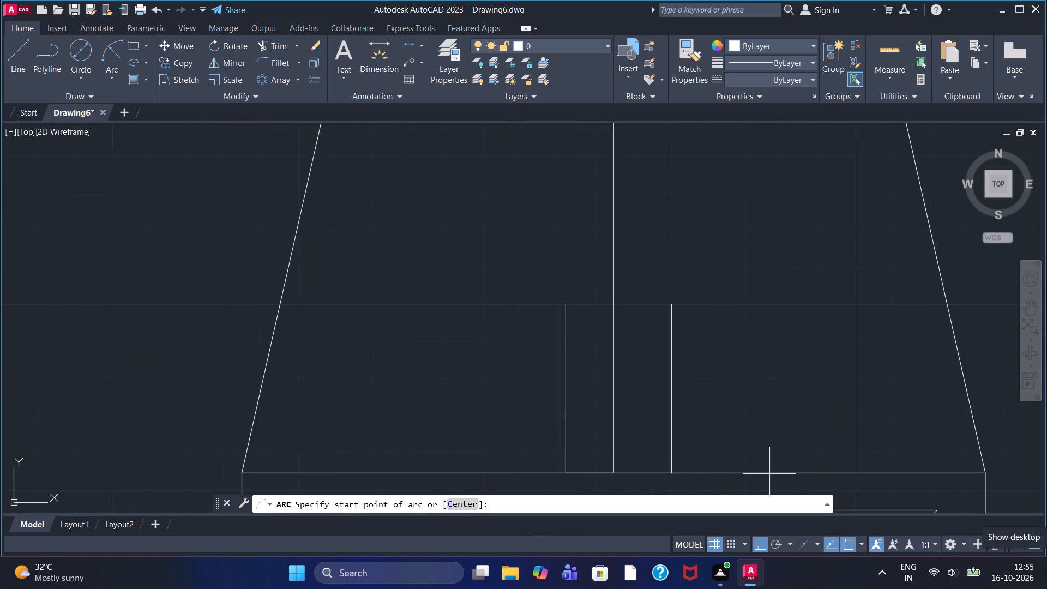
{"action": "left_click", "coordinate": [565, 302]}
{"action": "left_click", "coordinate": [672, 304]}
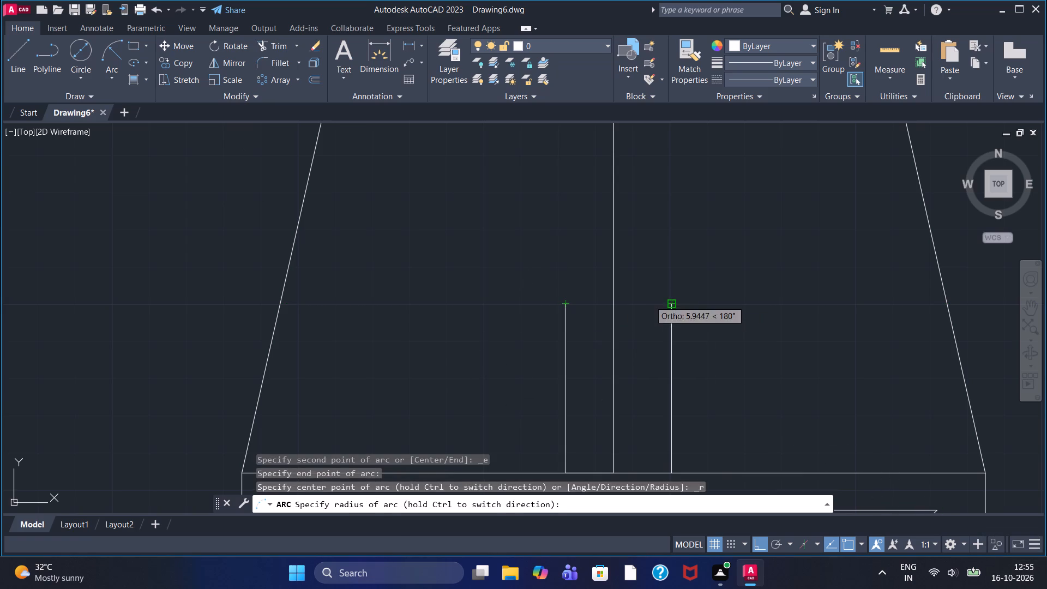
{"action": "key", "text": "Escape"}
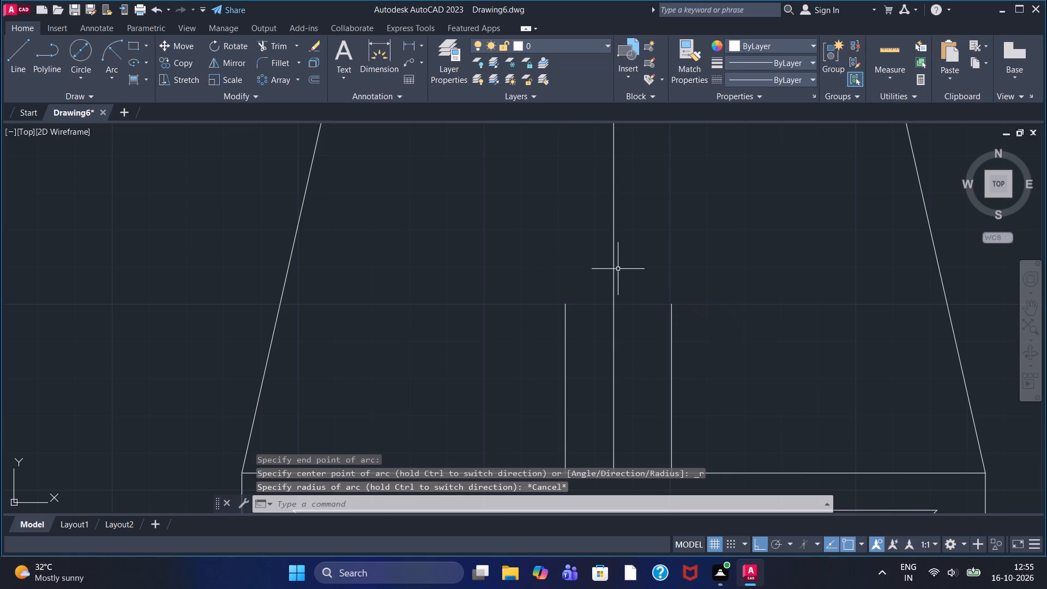
Draw a start-end-radius arc of radius 26 from the top of the right short vertical line to the left one.
{"action": "left_click", "coordinate": [116, 43]}
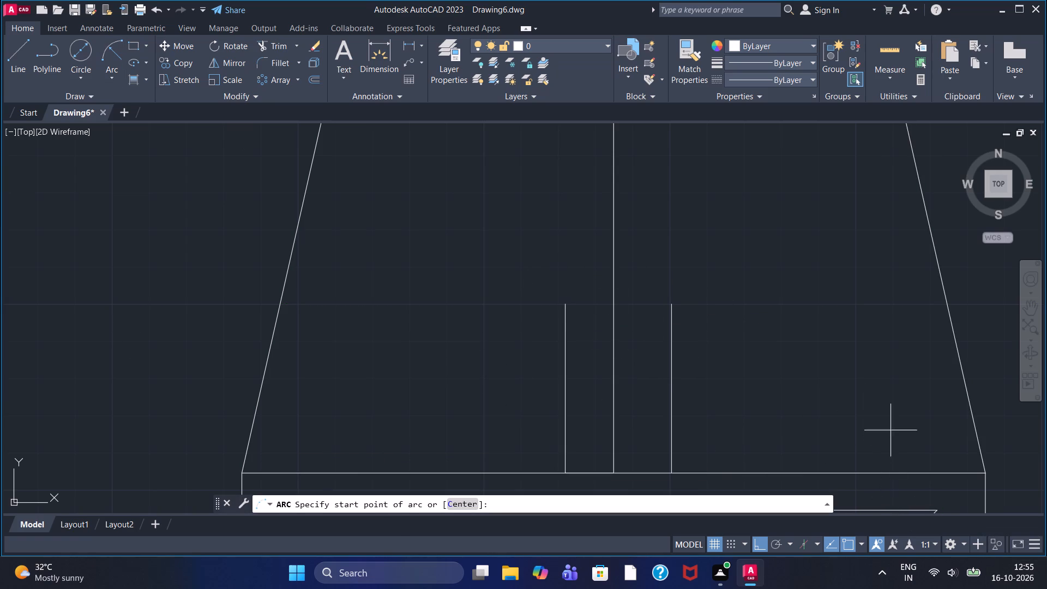
{"action": "left_click", "coordinate": [673, 302]}
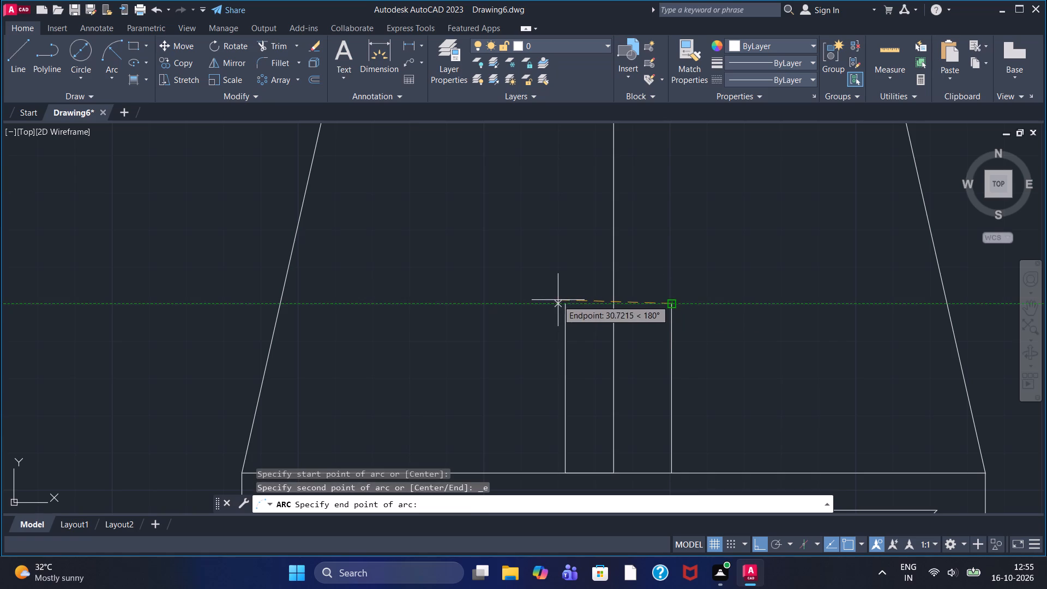
{"action": "left_click", "coordinate": [565, 300]}
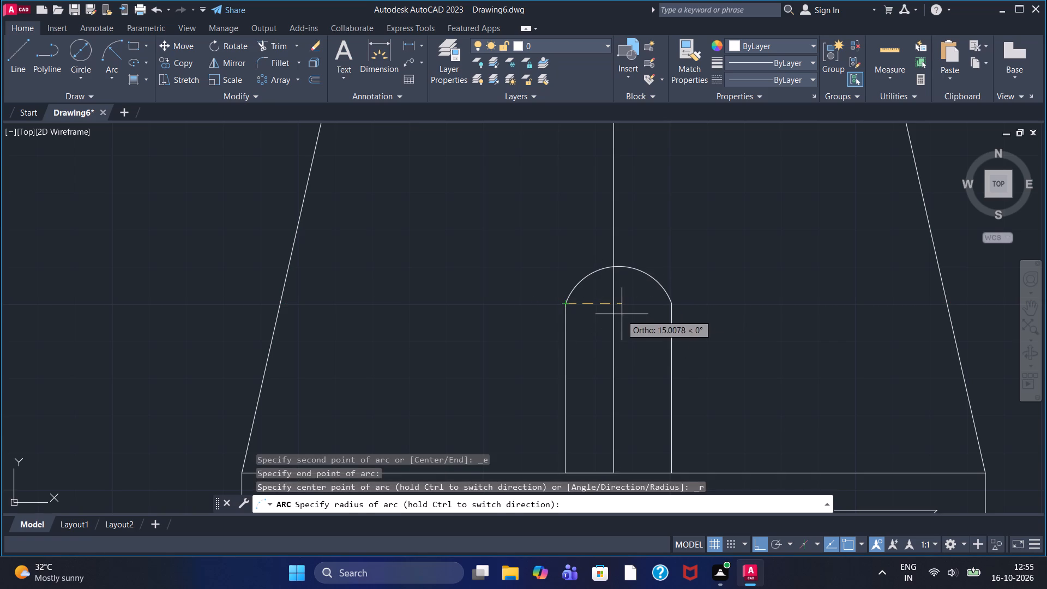
{"action": "type", "text": "26"}
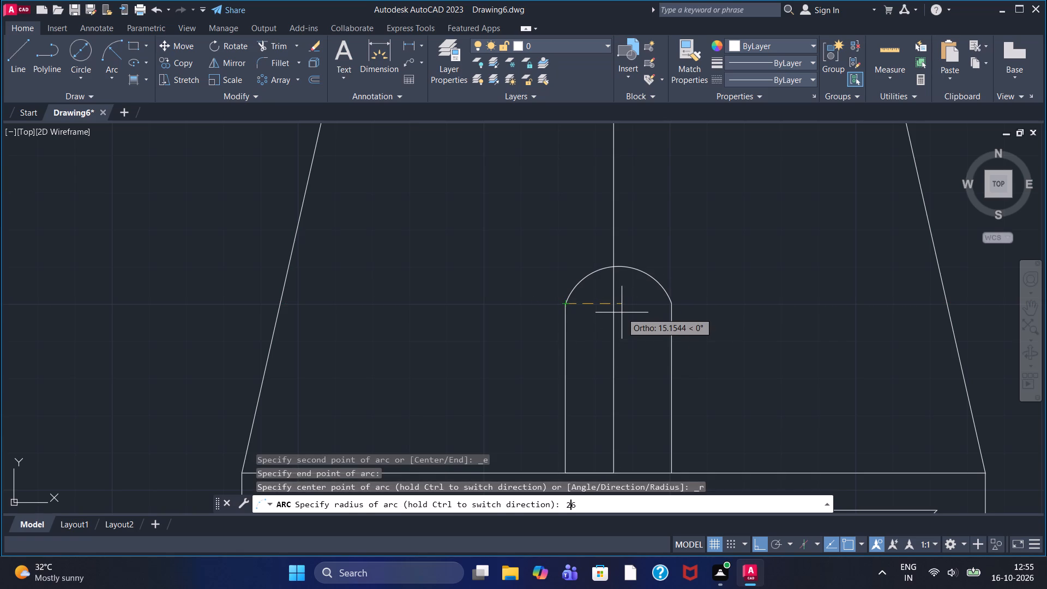
{"action": "key", "text": "Return"}
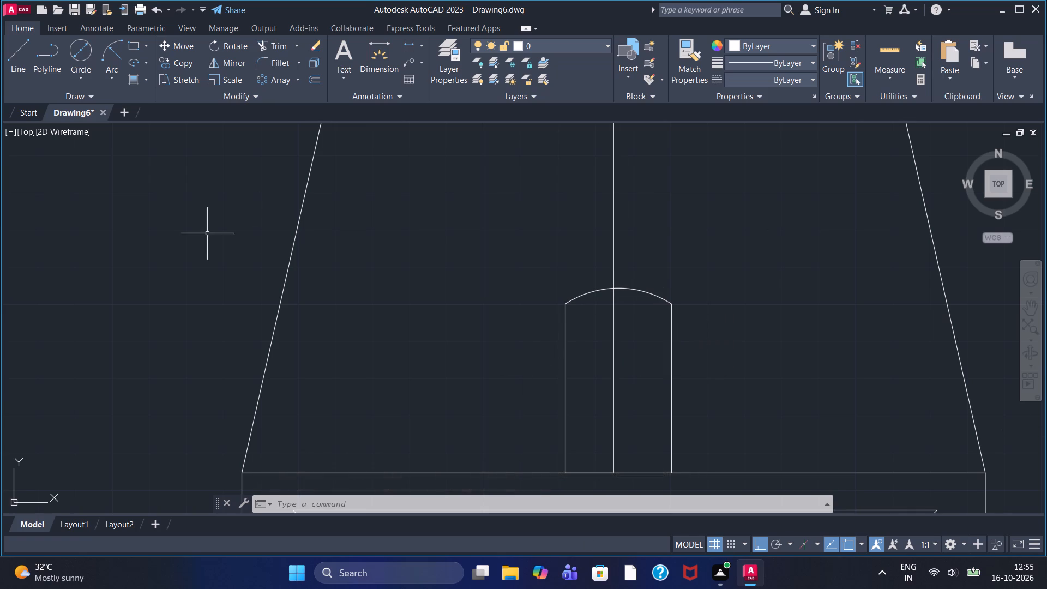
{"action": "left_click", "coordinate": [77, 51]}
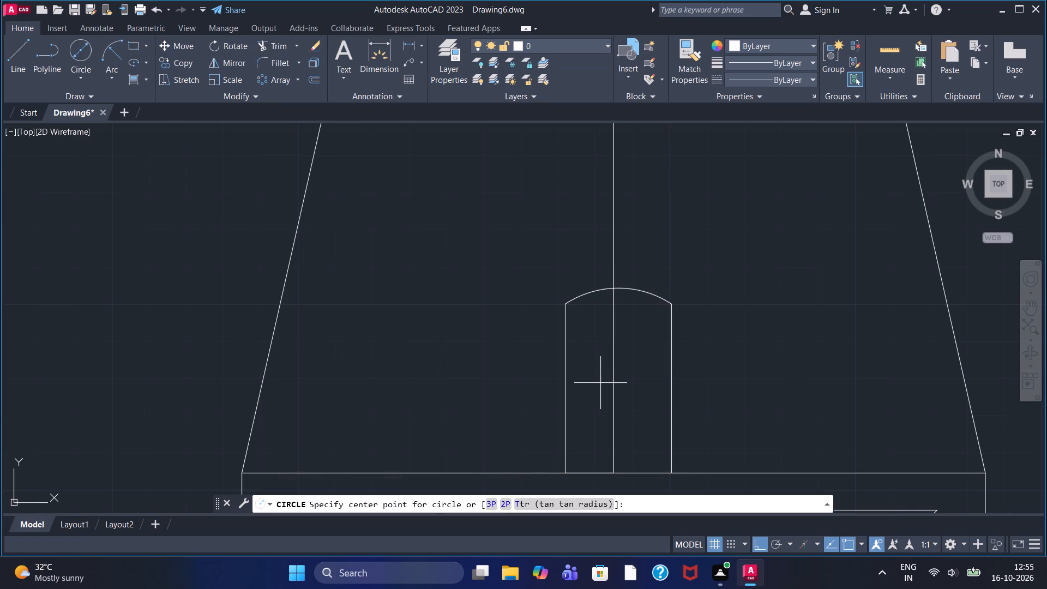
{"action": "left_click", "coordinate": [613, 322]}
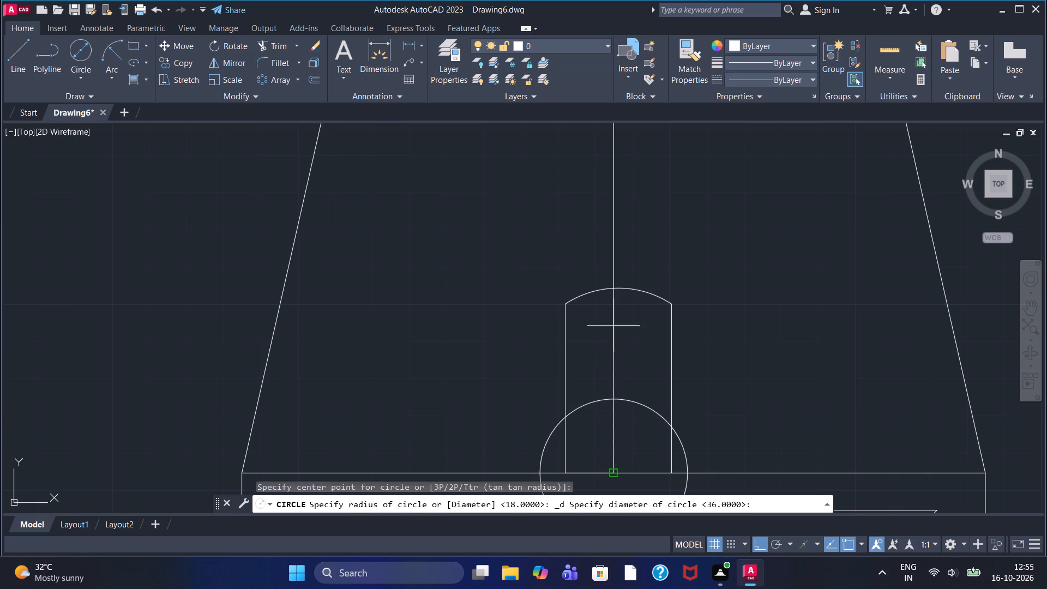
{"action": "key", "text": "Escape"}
Draw a horizontal line from the arched slot's lower-left corner to the outer square's upper-left corner.
{"action": "scroll", "coordinate": [606, 395], "scroll_direction": "up", "scroll_amount": 2}
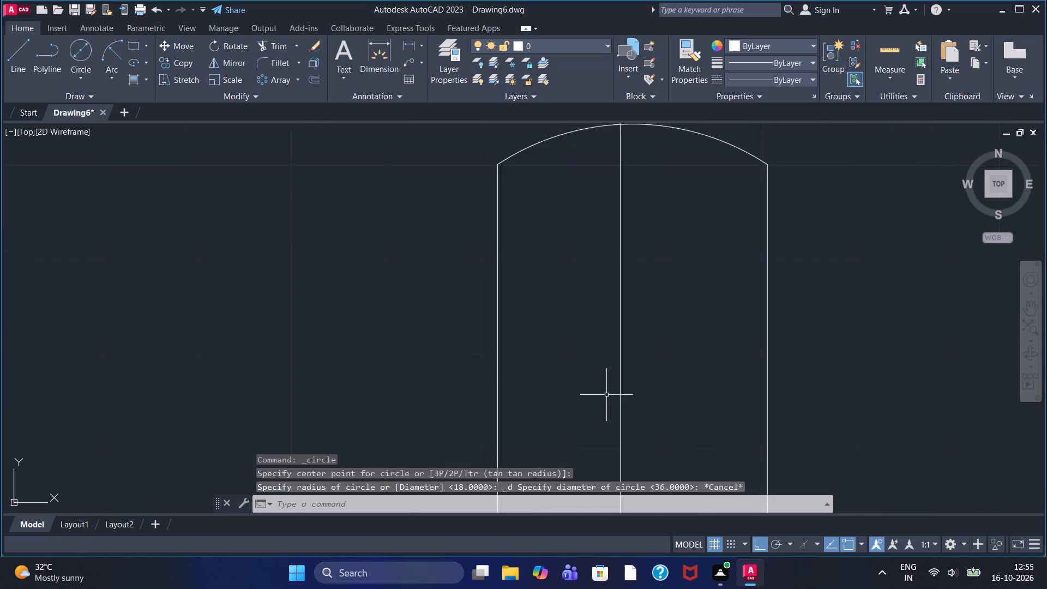
{"action": "scroll", "coordinate": [606, 395], "scroll_direction": "down", "scroll_amount": 4}
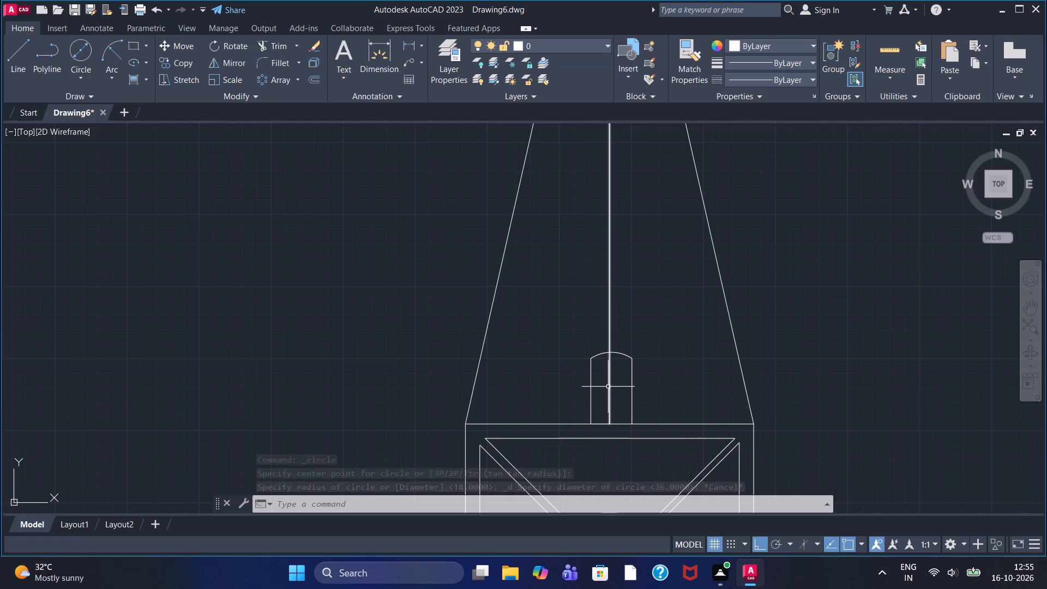
{"action": "left_click", "coordinate": [13, 67]}
{"action": "left_click", "coordinate": [594, 424]}
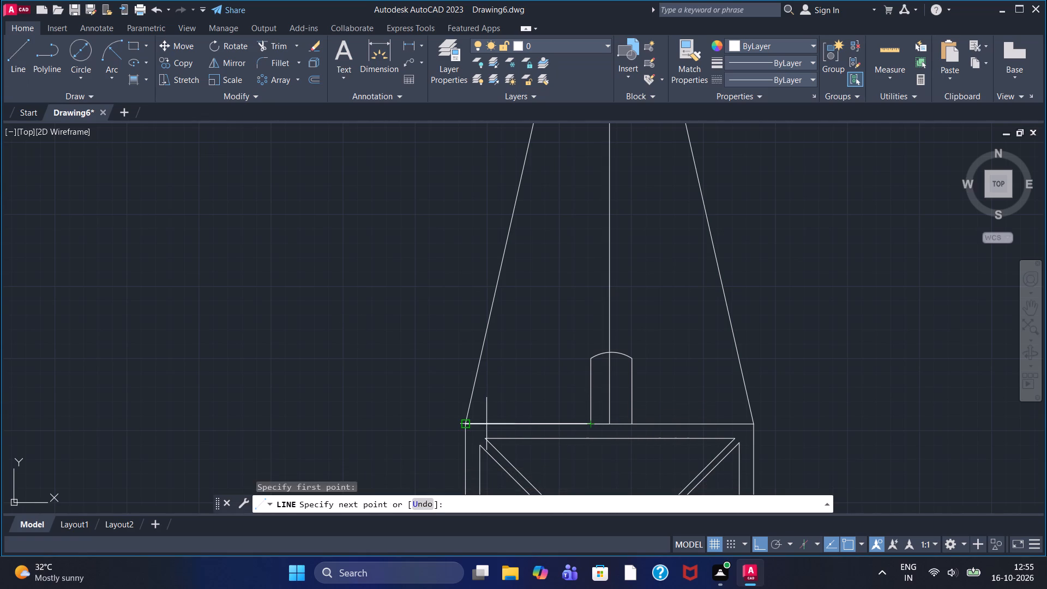
{"action": "left_click", "coordinate": [486, 424]}
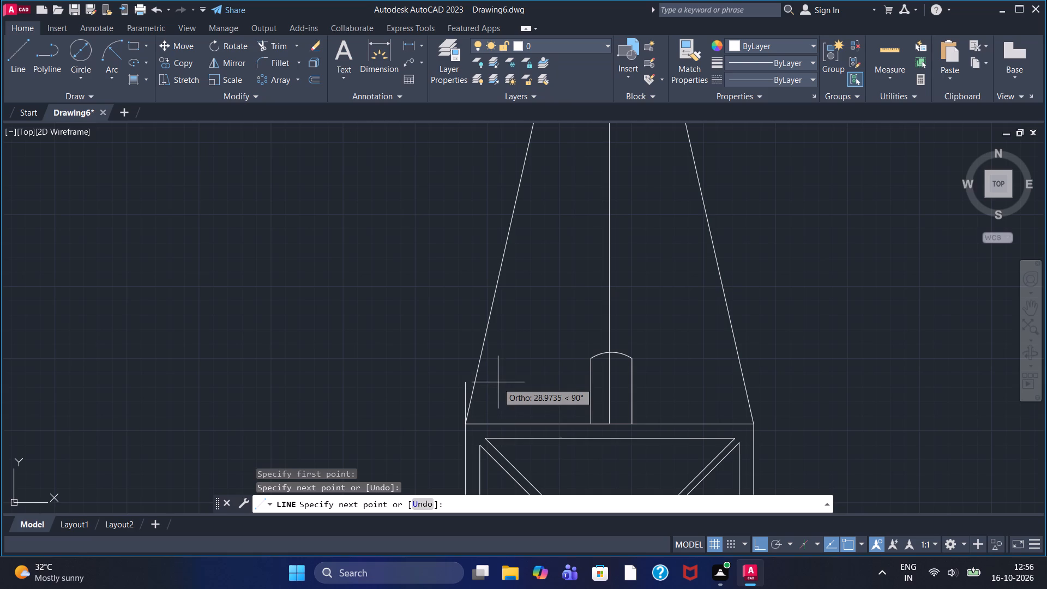
{"action": "key", "text": "Escape"}
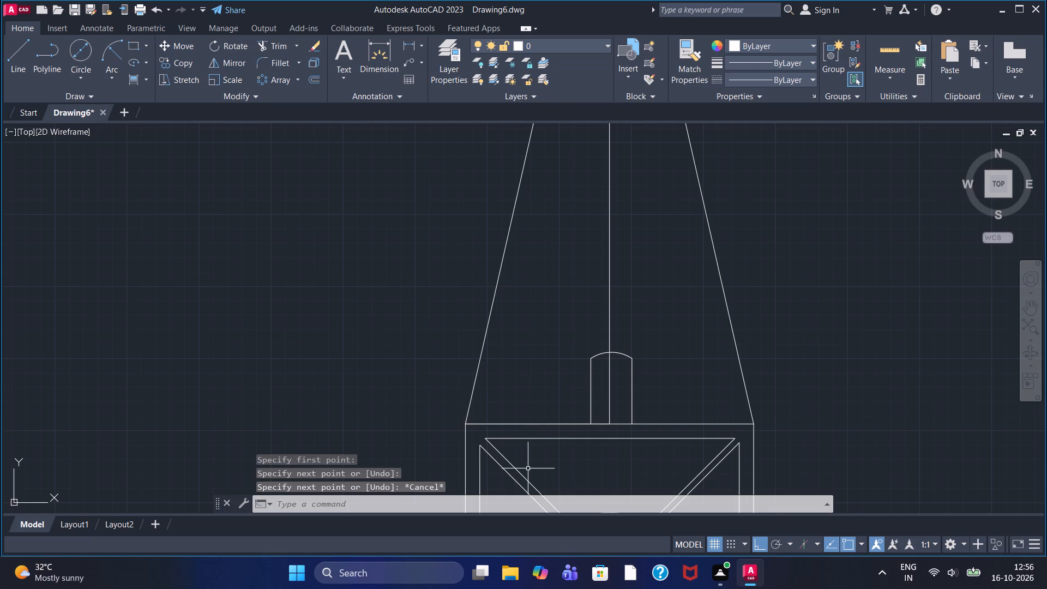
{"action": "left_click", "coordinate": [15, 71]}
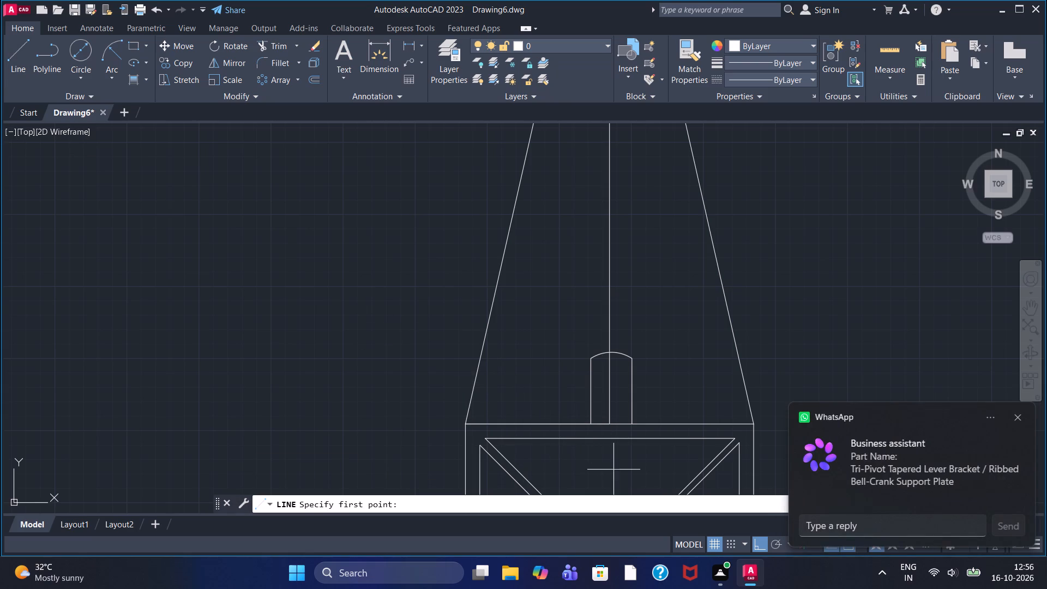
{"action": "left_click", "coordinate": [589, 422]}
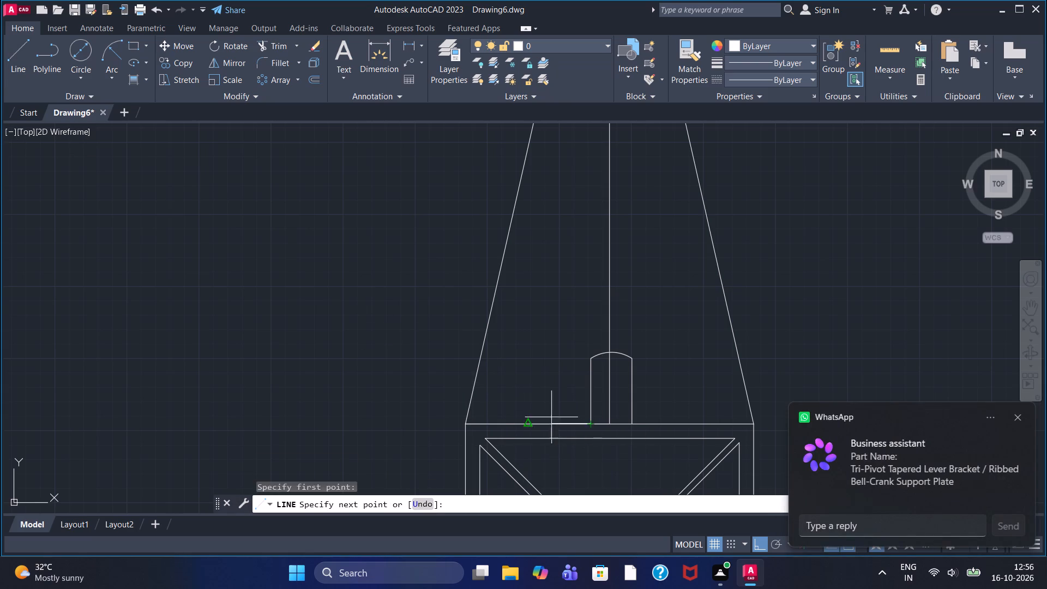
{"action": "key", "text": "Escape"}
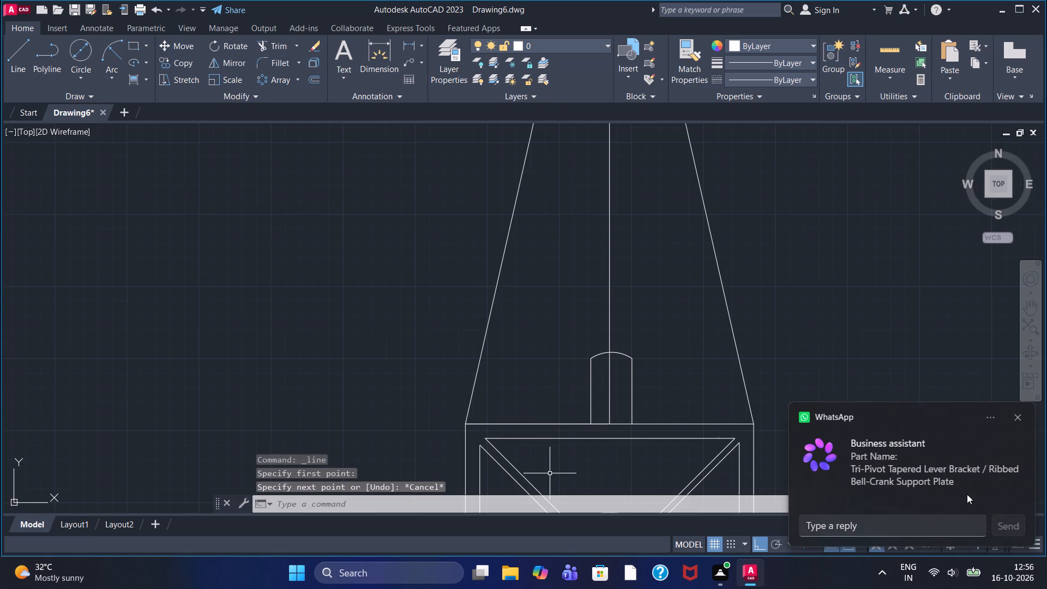
Dismiss the chat notification and turn off the Endpoint and Midpoint object snaps.
{"action": "left_click", "coordinate": [1018, 418]}
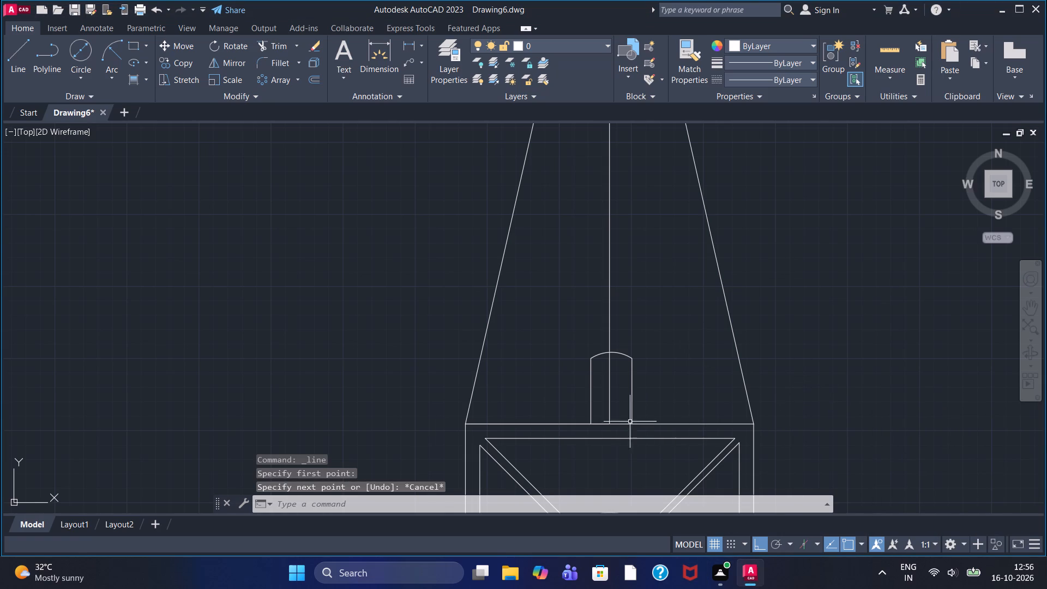
{"action": "left_click", "coordinate": [862, 540]}
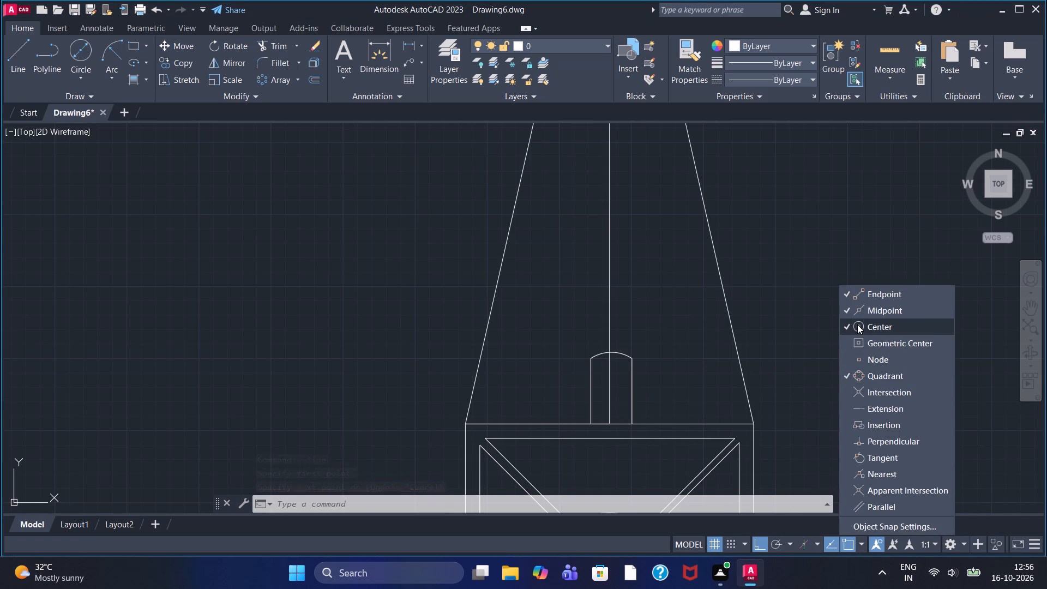
{"action": "left_click", "coordinate": [867, 297]}
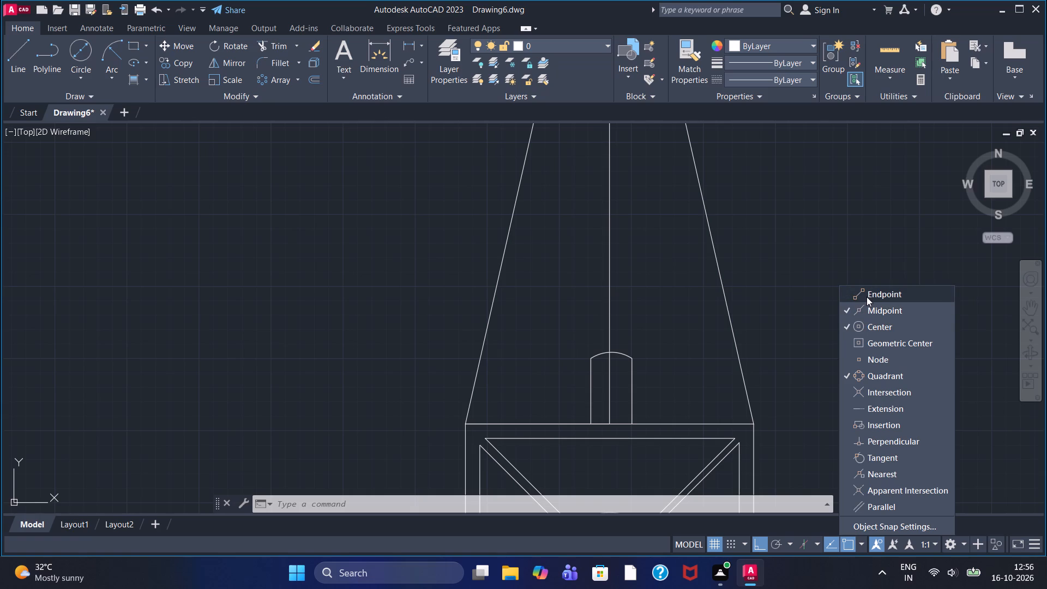
{"action": "left_click", "coordinate": [866, 312]}
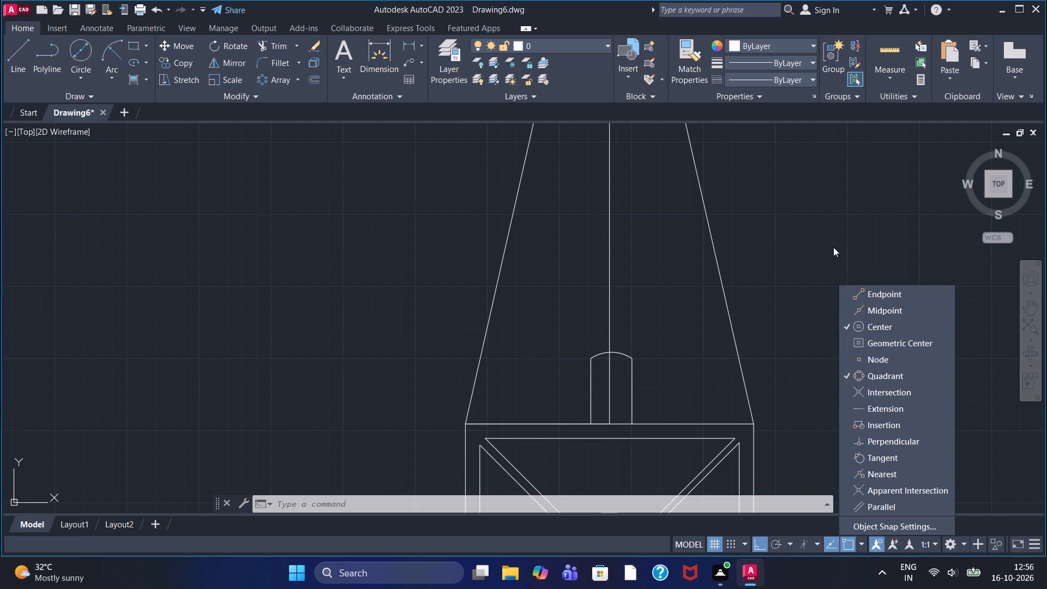
{"action": "left_click", "coordinate": [833, 247]}
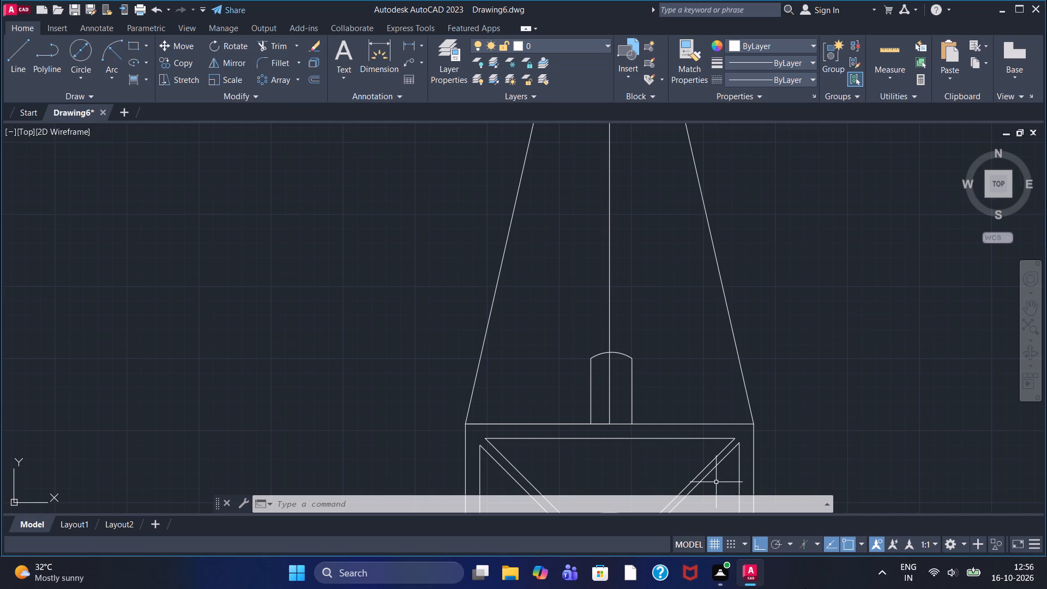
With the Endpoint object snap turned back on, draw a line from the slot's lower-left corner to the outer square's upper-left corner.
{"action": "left_click", "coordinate": [25, 62]}
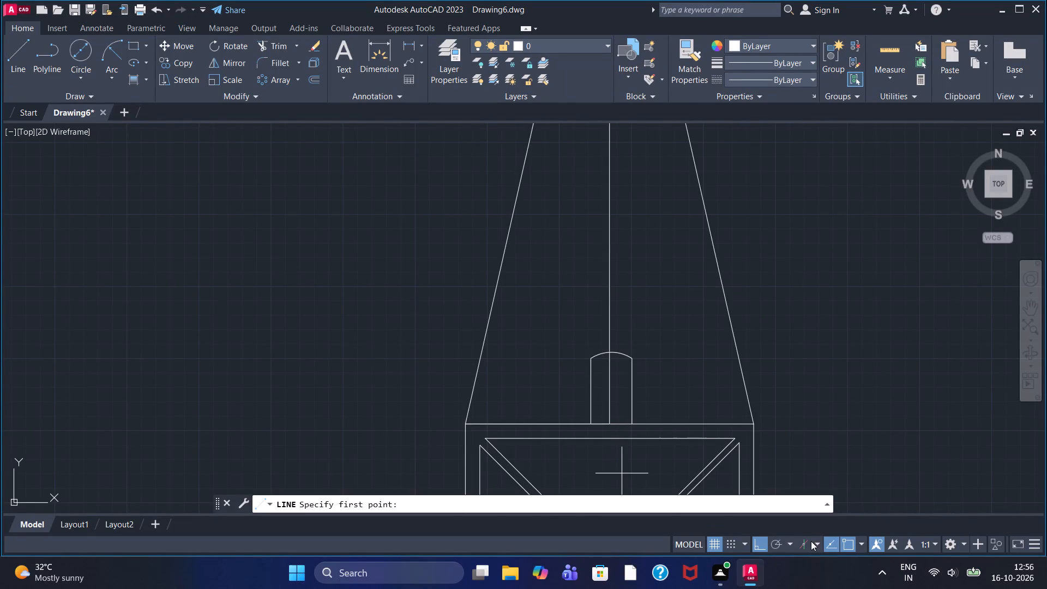
{"action": "left_click", "coordinate": [859, 543]}
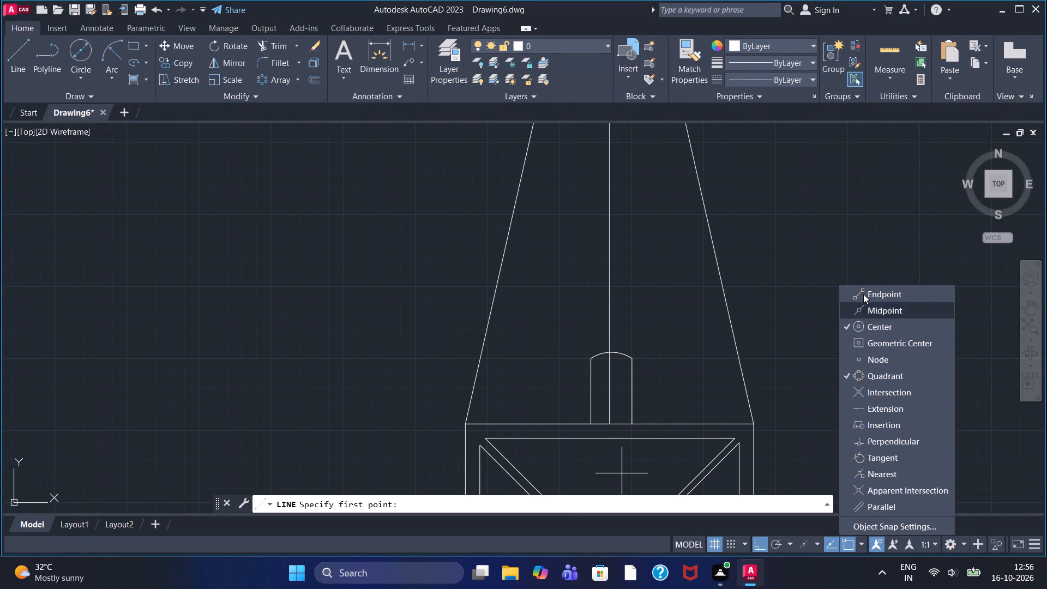
{"action": "left_click", "coordinate": [863, 289]}
{"action": "left_click", "coordinate": [819, 271]}
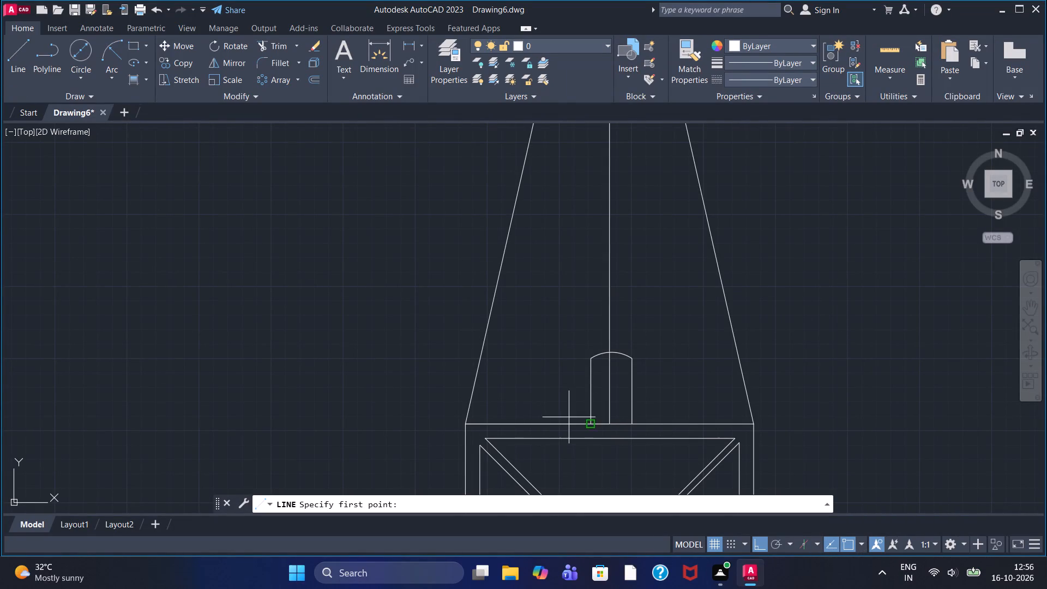
{"action": "left_click", "coordinate": [592, 423]}
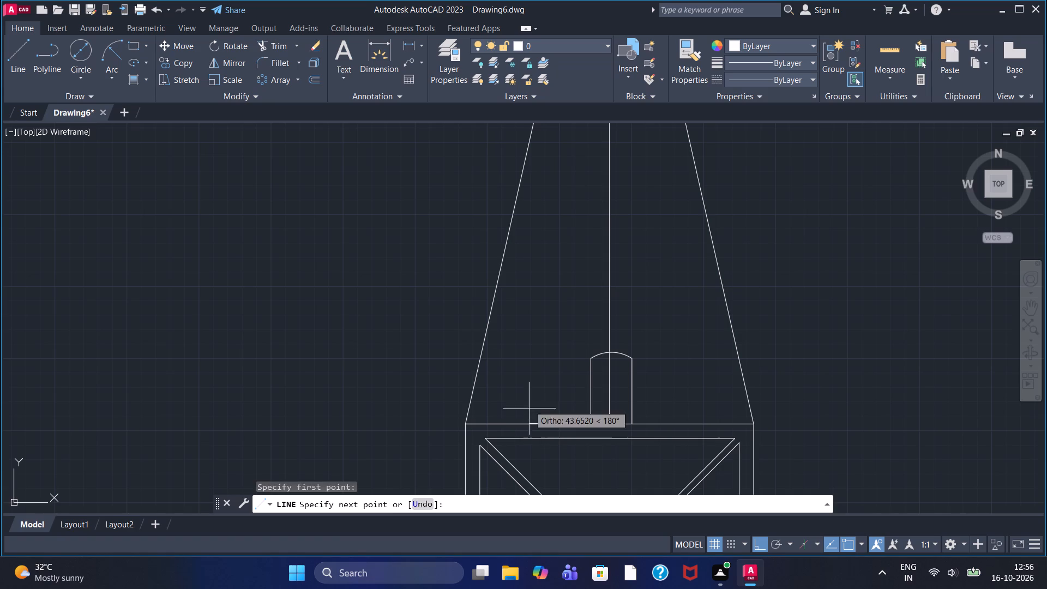
{"action": "left_click", "coordinate": [494, 423]}
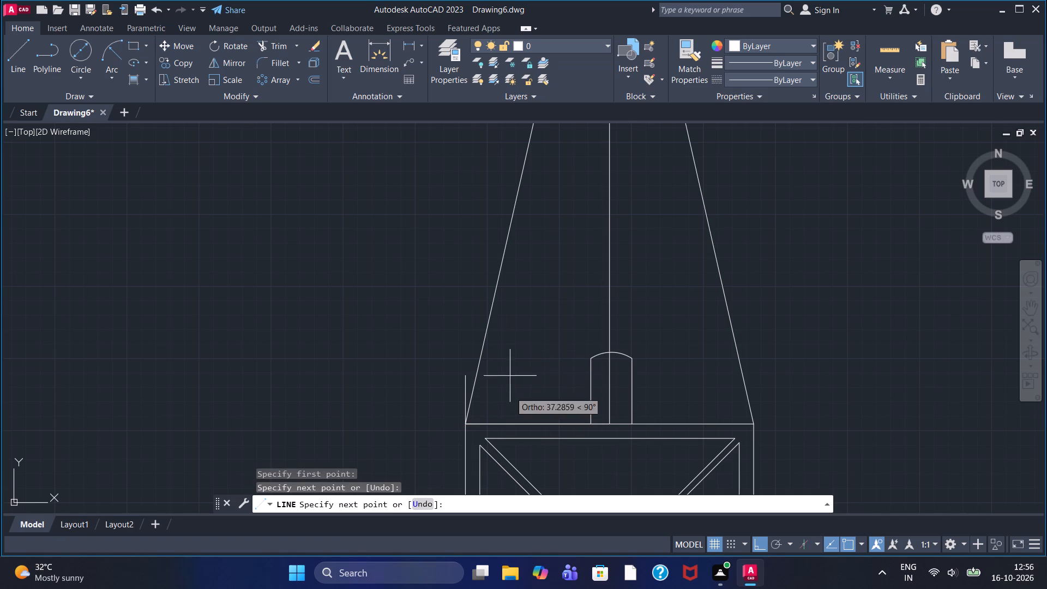
{"action": "key", "text": "Escape"}
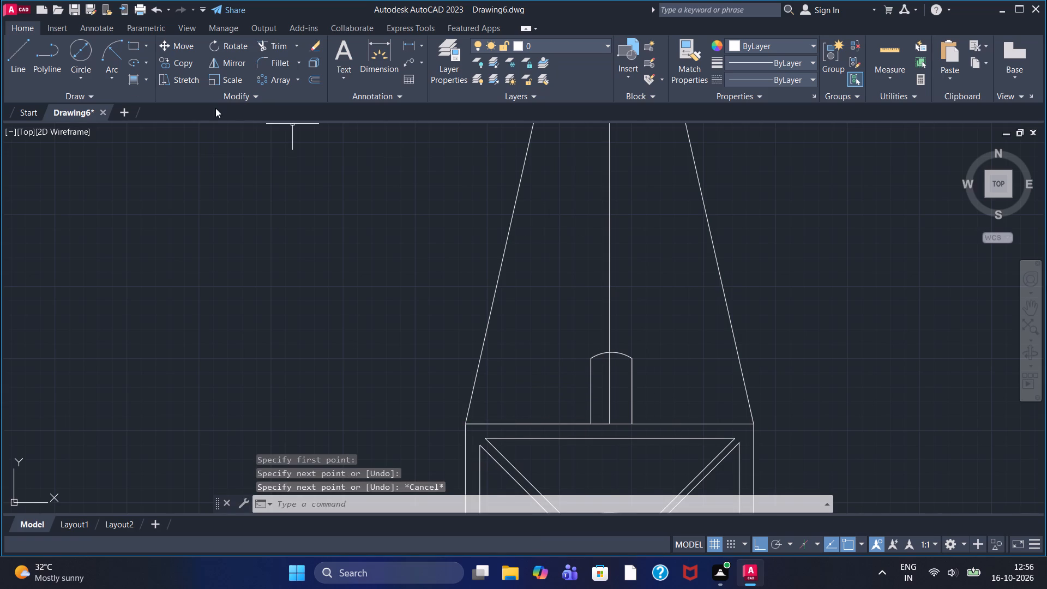
{"action": "left_click", "coordinate": [19, 41]}
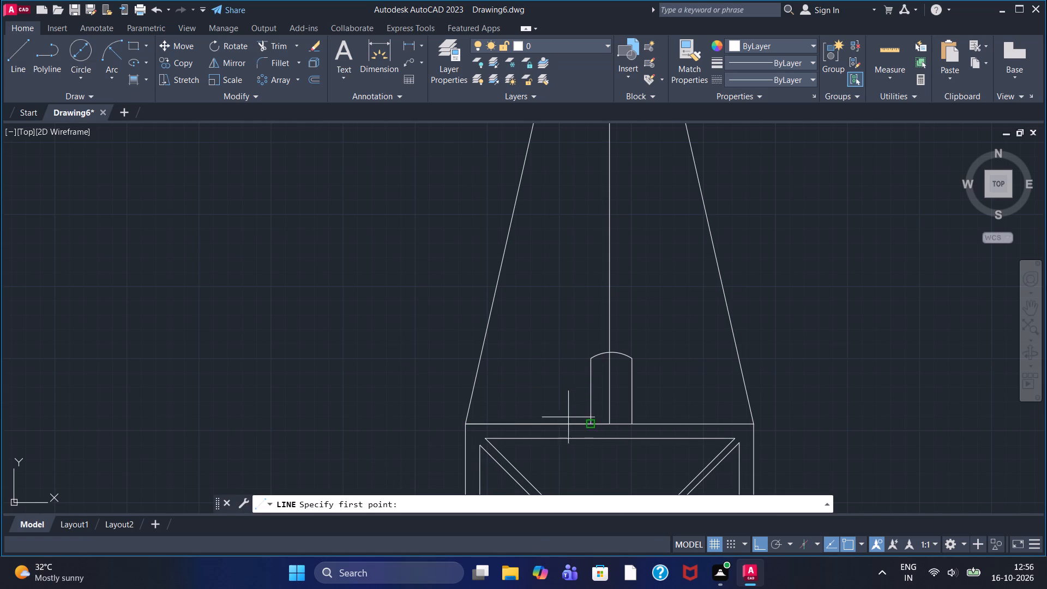
{"action": "key", "text": "Escape"}
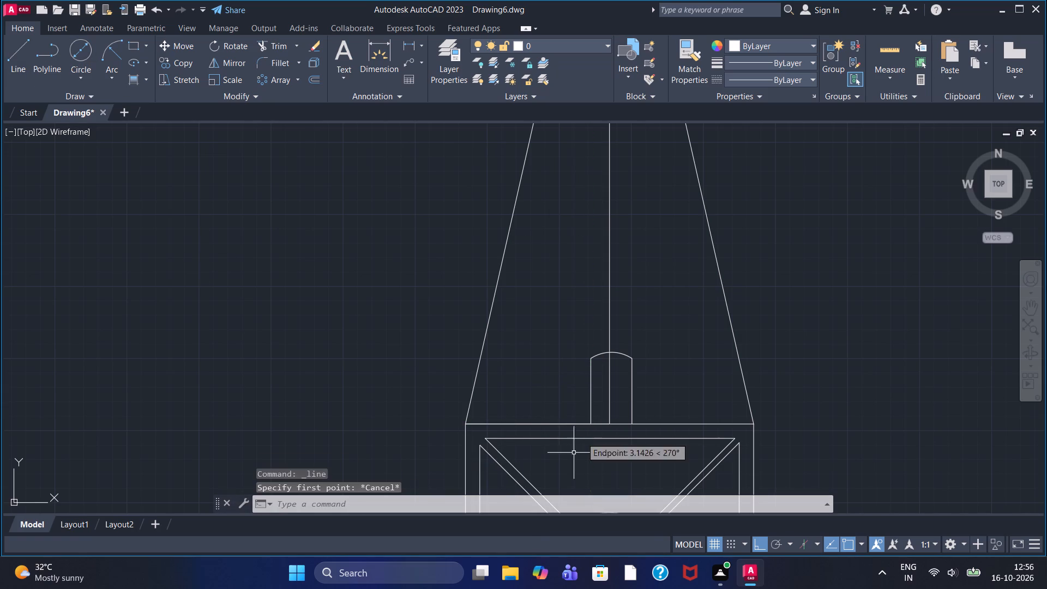
Erase the two overlapping lines between the slot and the square's upper-left corner, plus the outer square's full top edge.
{"action": "left_click", "coordinate": [540, 423]}
{"action": "key", "text": "Delete"}
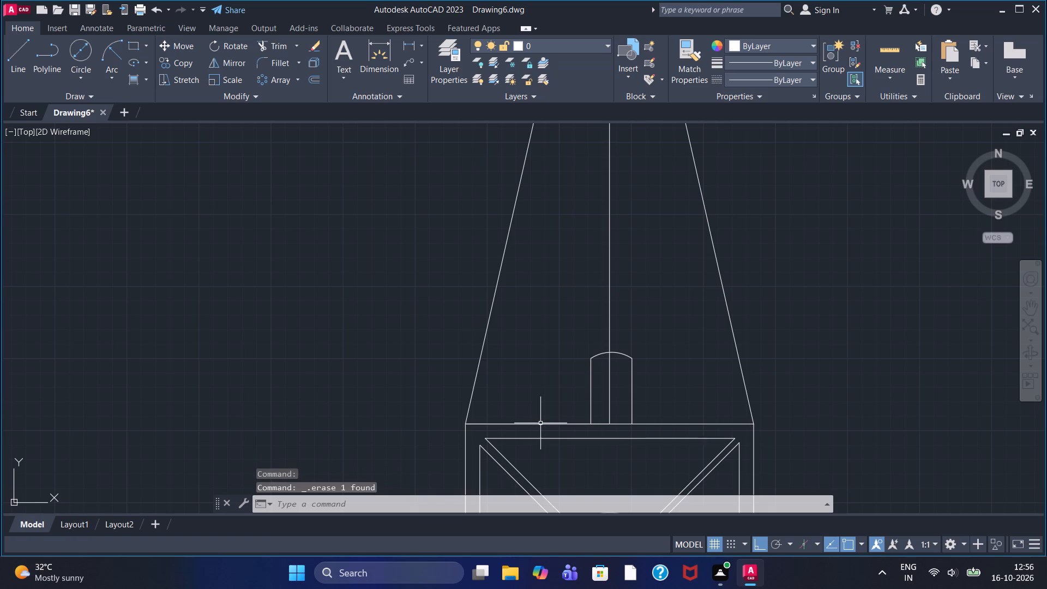
{"action": "left_click", "coordinate": [545, 424]}
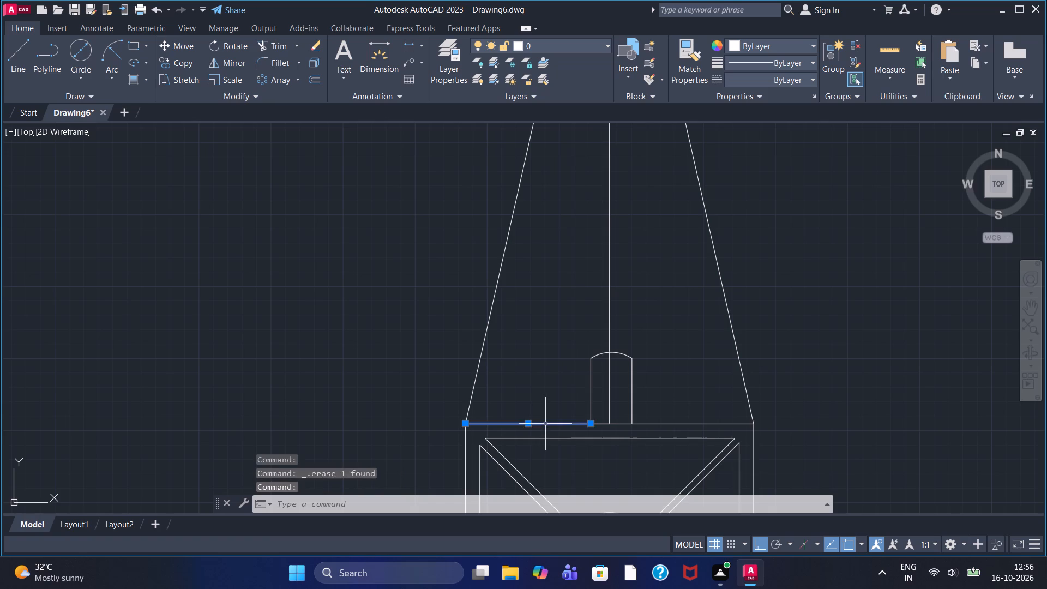
{"action": "key", "text": "Delete"}
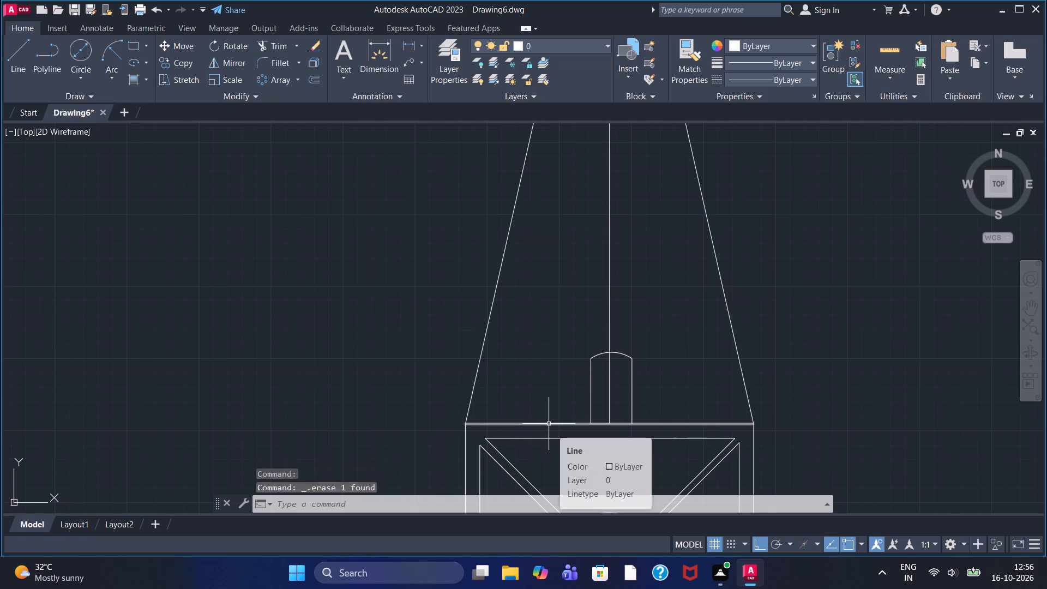
{"action": "left_click", "coordinate": [549, 424]}
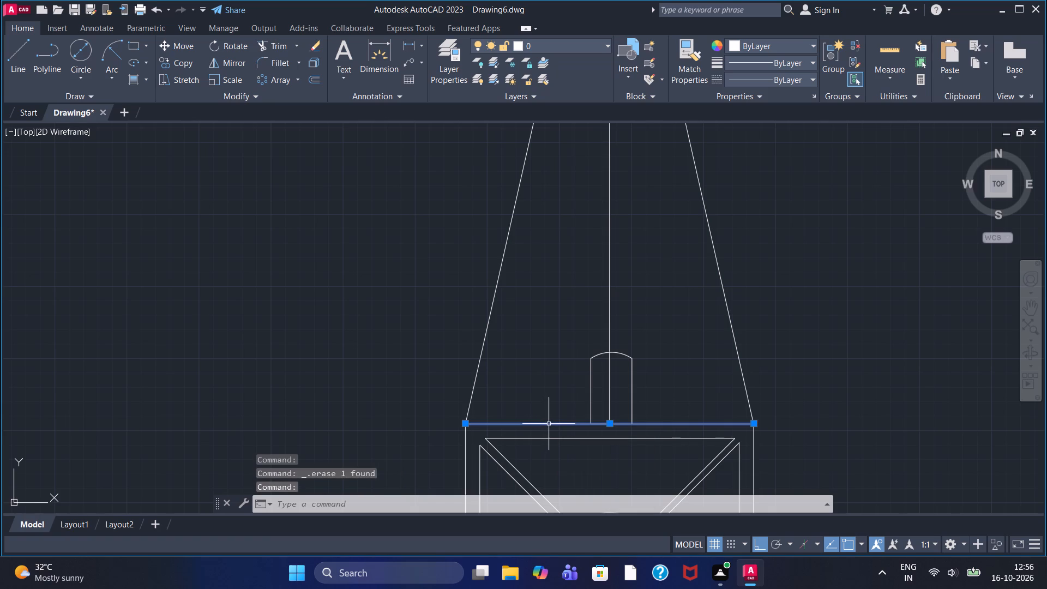
{"action": "key", "text": "Delete"}
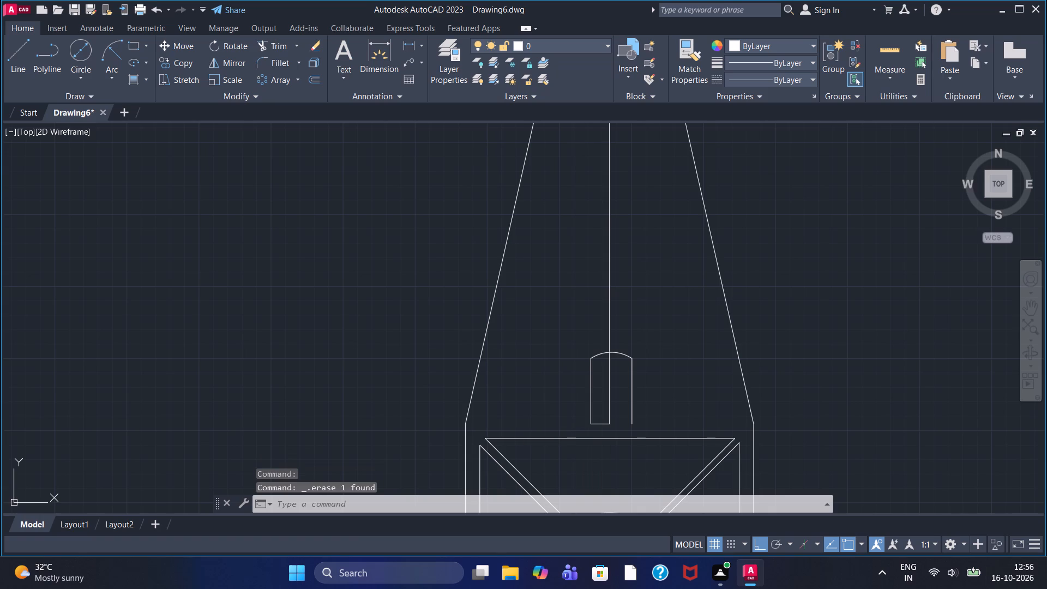
Draw a horizontal line 80 units to the left from the arched slot's lower-left corner.
{"action": "left_click", "coordinate": [29, 50]}
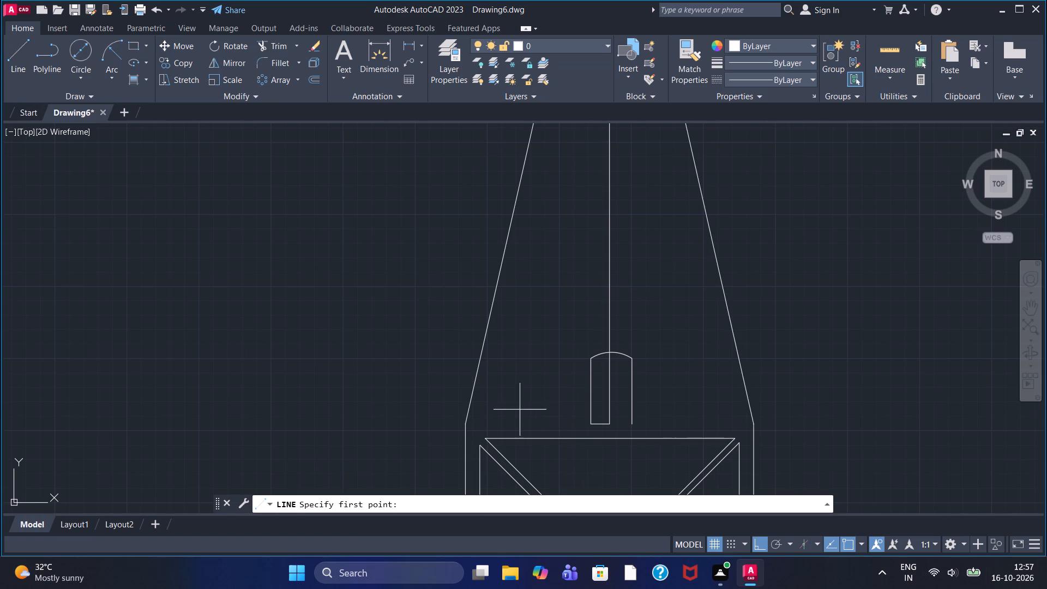
{"action": "left_click", "coordinate": [589, 421]}
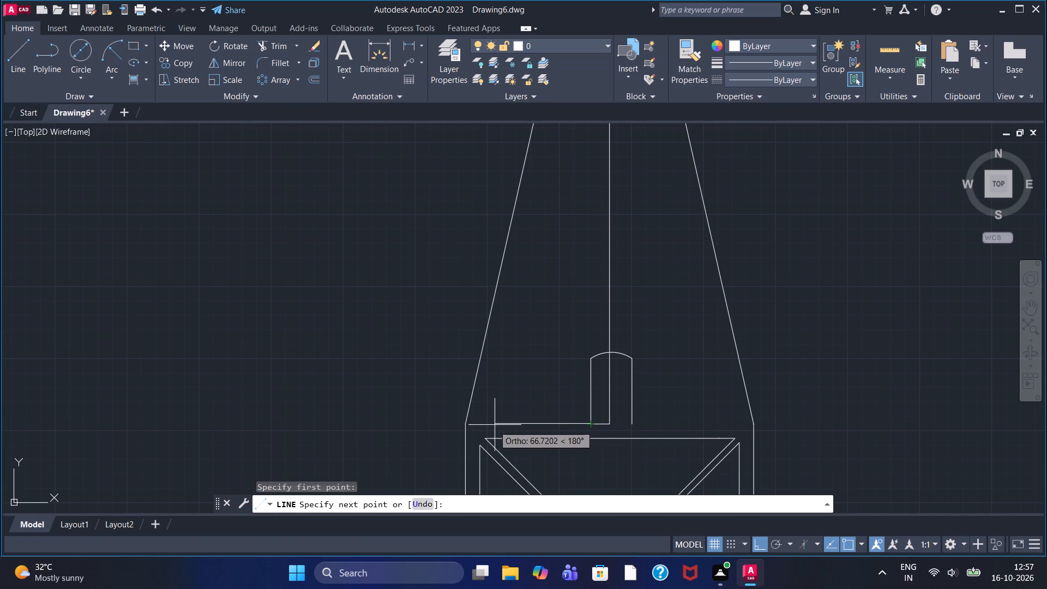
{"action": "key", "text": "8"}
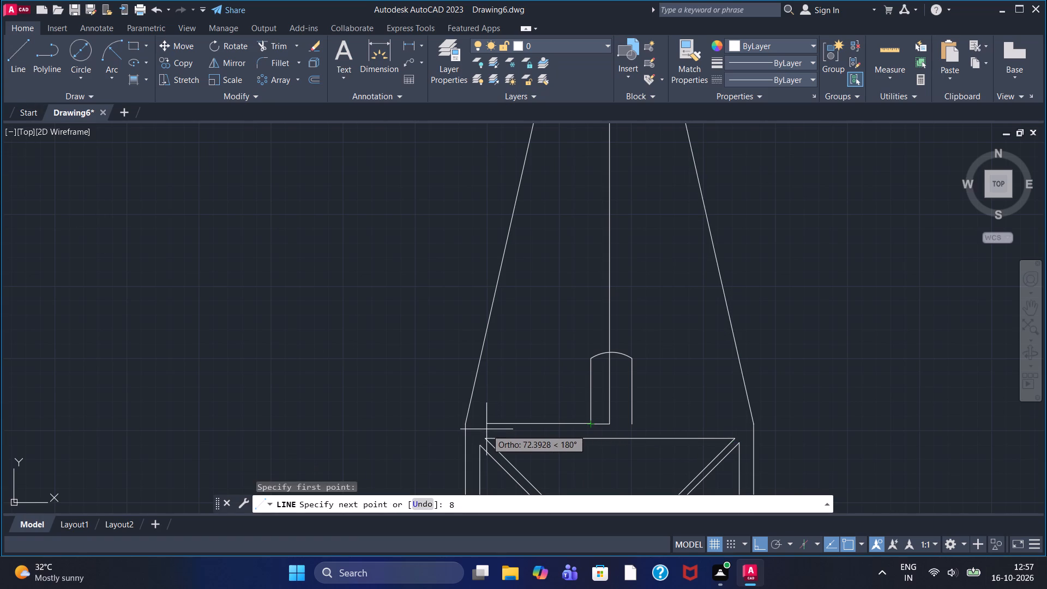
{"action": "key", "text": "0"}
{"action": "key", "text": "Return"}
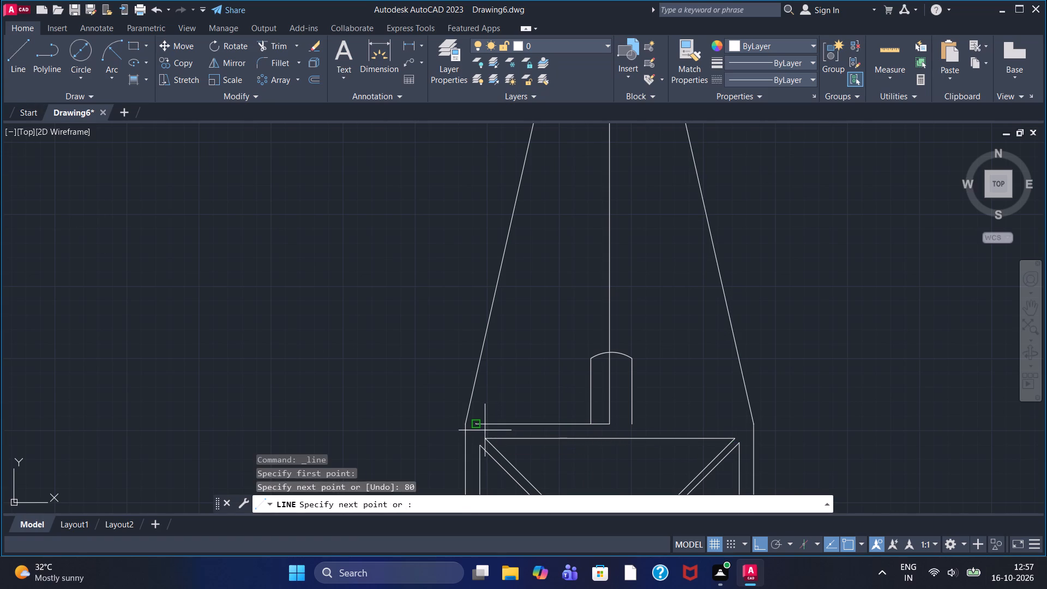
{"action": "key", "text": "Escape"}
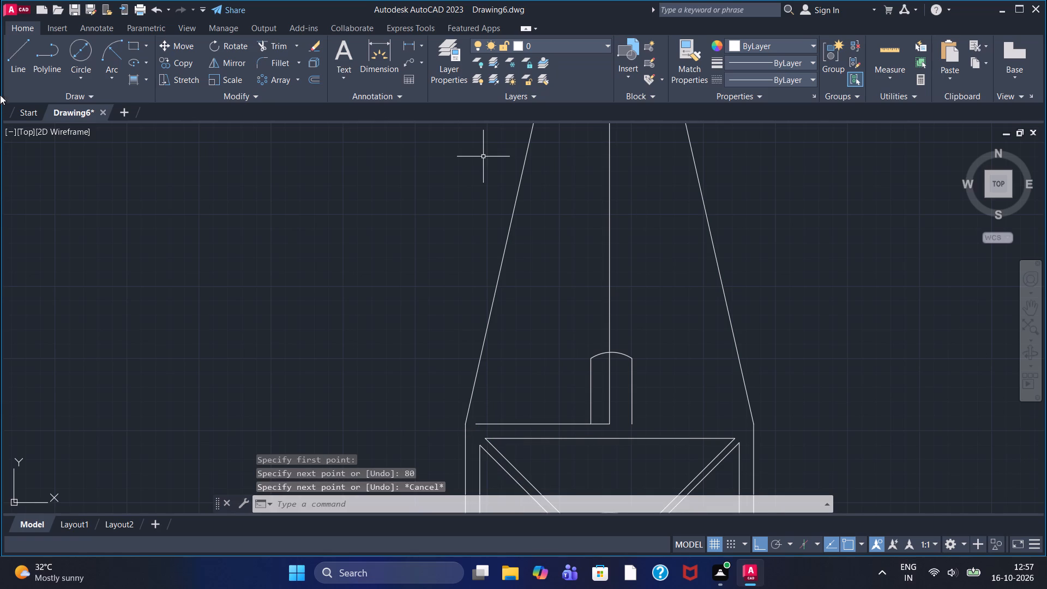
Draw a horizontal line 80 units to the right from the arched slot's lower-right corner.
{"action": "left_click", "coordinate": [10, 68]}
{"action": "left_click", "coordinate": [631, 425]}
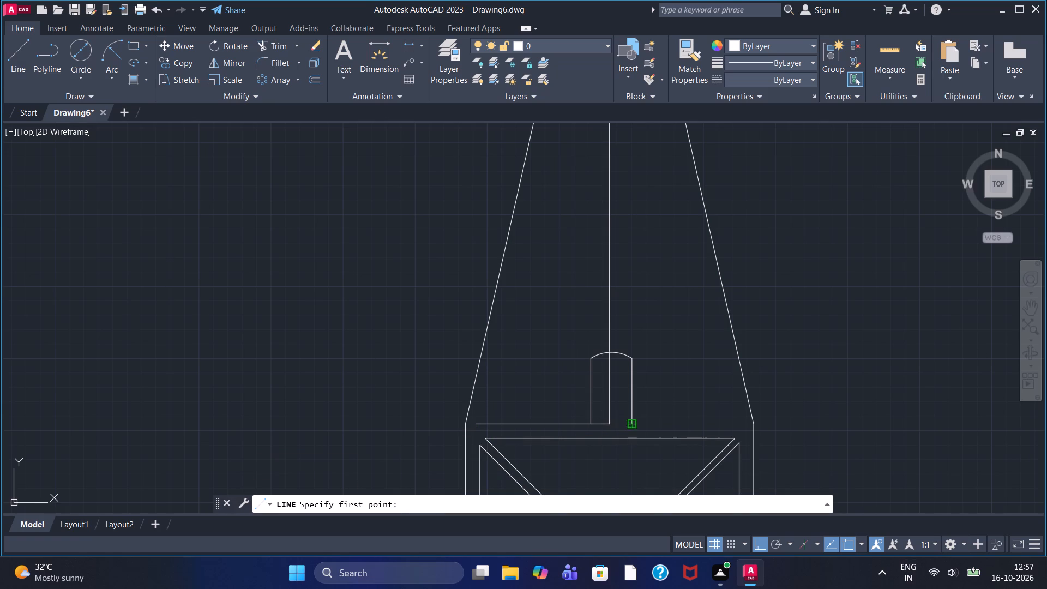
{"action": "key", "text": "8"}
{"action": "key", "text": "0"}
{"action": "key", "text": "Return"}
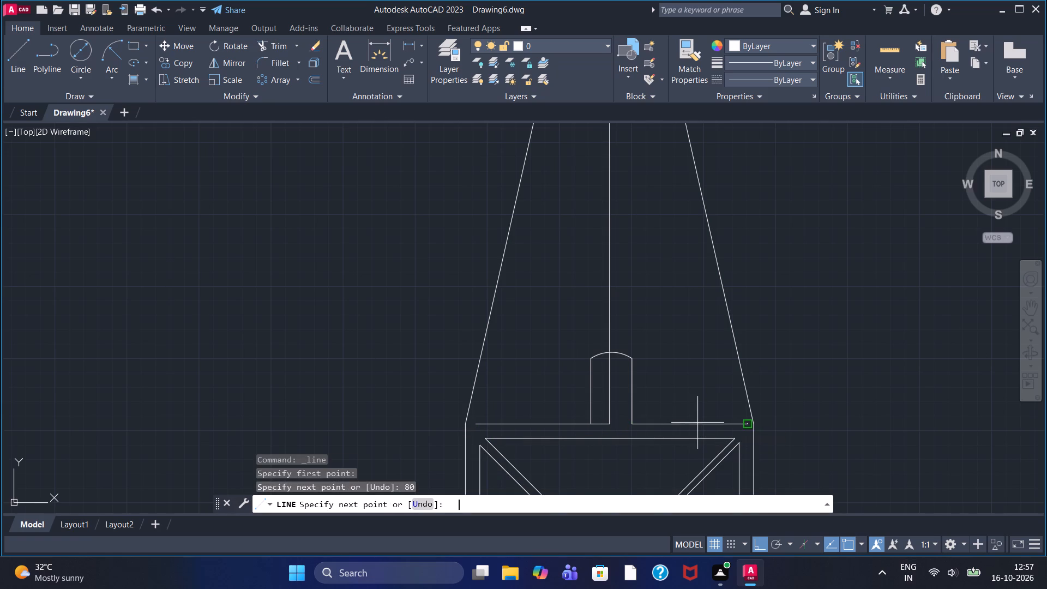
{"action": "key", "text": "Escape"}
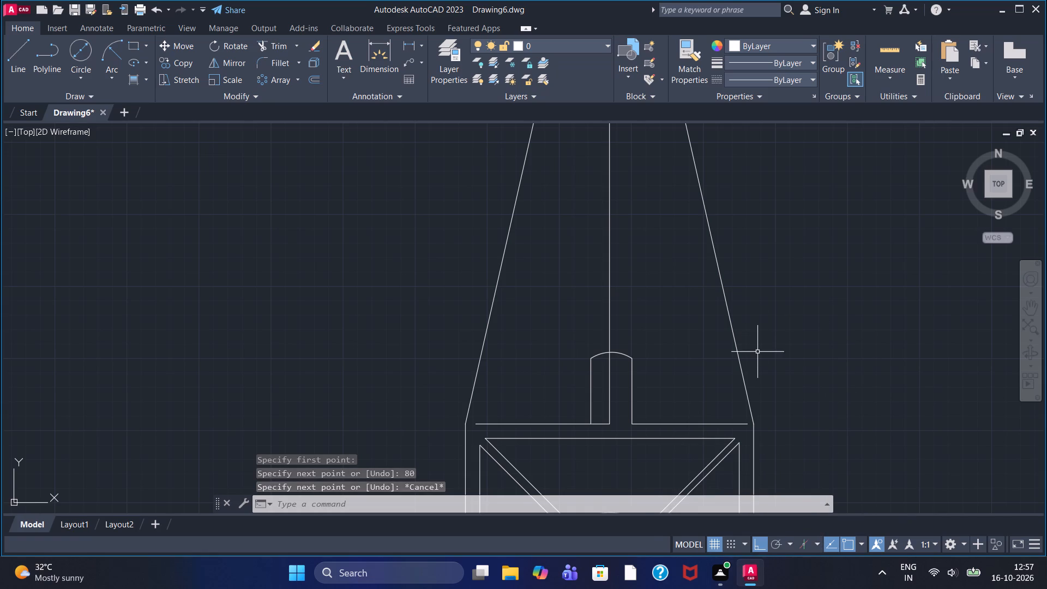
With Ortho off, draw a slanted line from the left 80-unit line's outer end, alongside the arm's left edge, to just inside the larger end circle.
{"action": "left_click", "coordinate": [25, 56]}
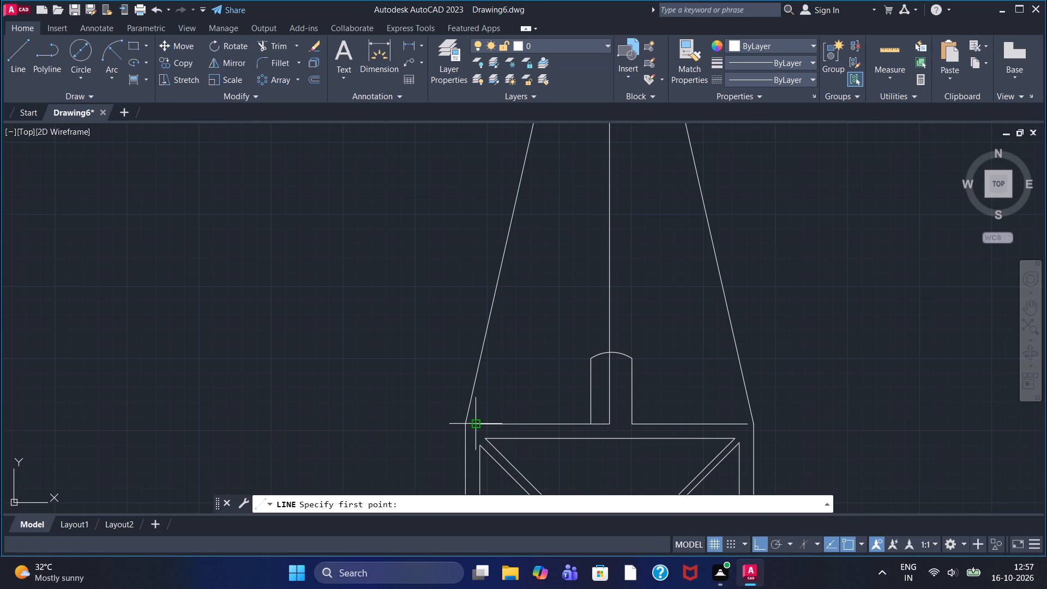
{"action": "left_click_drag", "start_coordinate": [478, 424], "coordinate": [482, 413]}
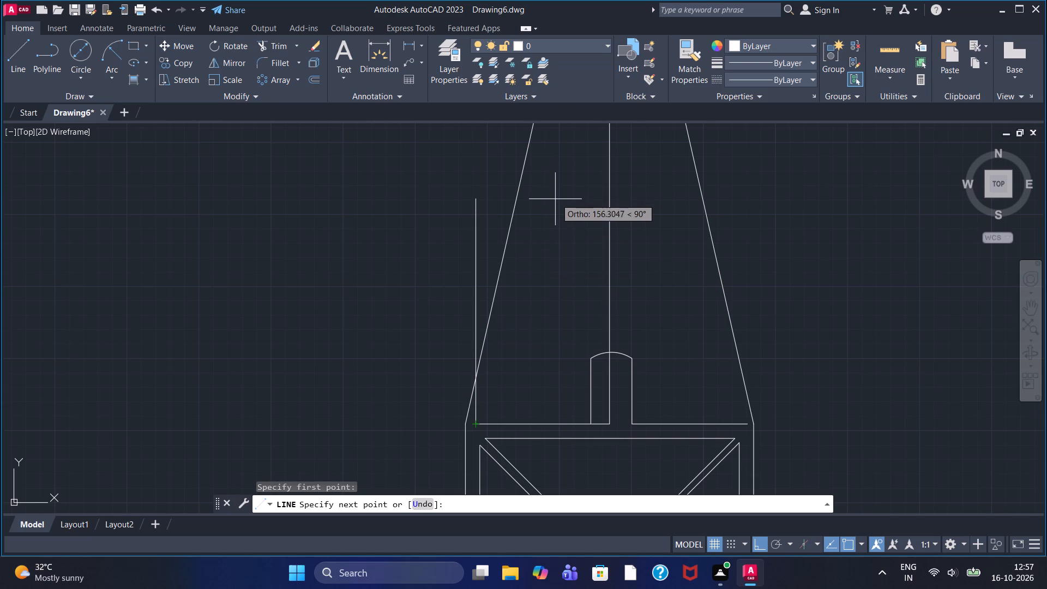
{"action": "key", "text": "F8"}
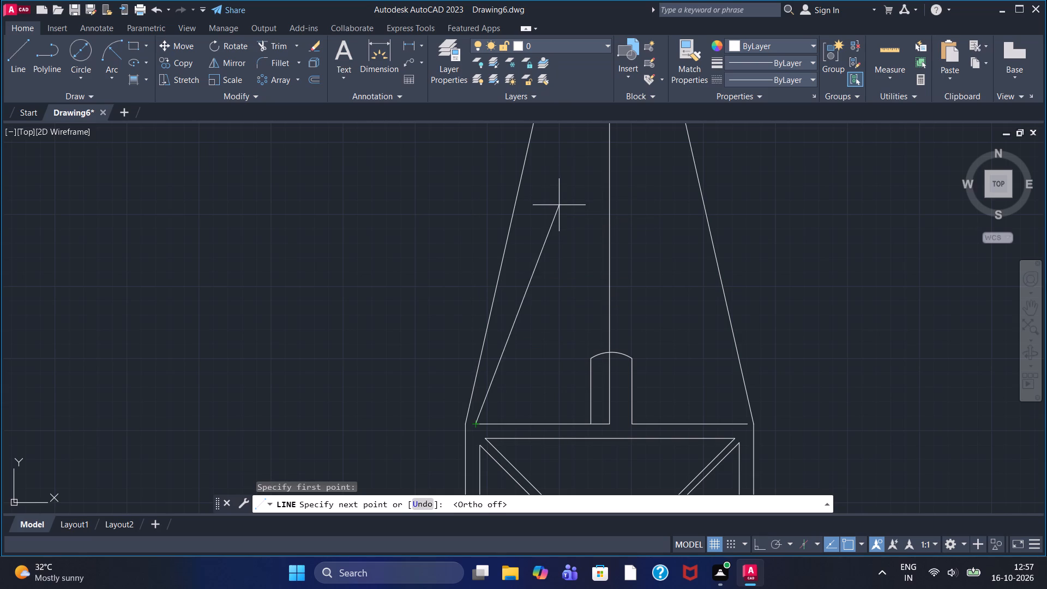
{"action": "scroll", "coordinate": [555, 159], "scroll_direction": "up", "scroll_amount": 1}
{"action": "scroll", "coordinate": [553, 172], "scroll_direction": "down", "scroll_amount": 3}
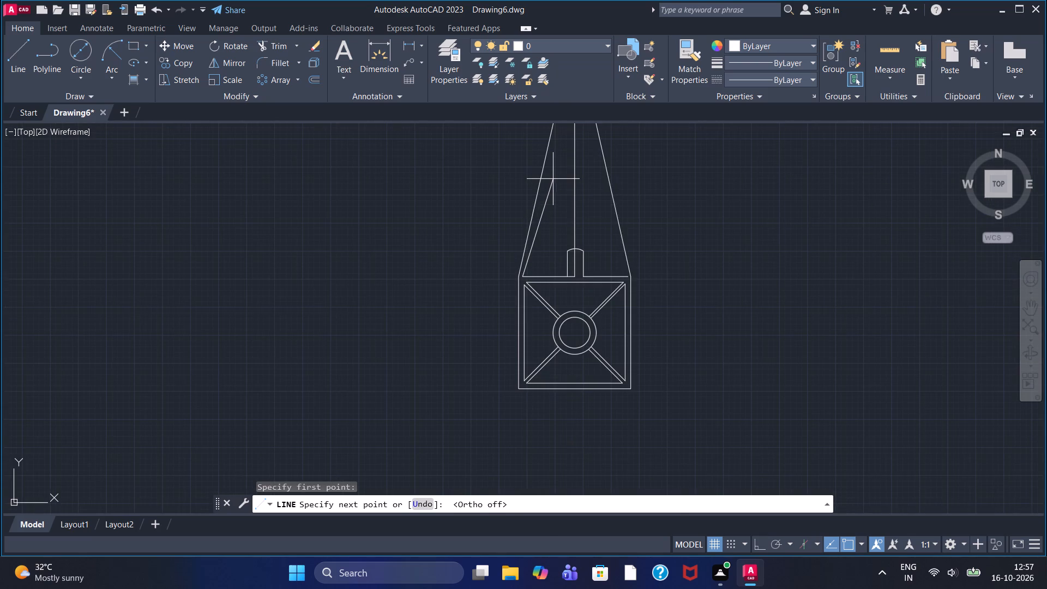
{"action": "middle_click_drag", "start_coordinate": [552, 170], "coordinate": [528, 298]}
{"action": "scroll", "coordinate": [552, 175], "scroll_direction": "down", "scroll_amount": 1}
{"action": "scroll", "coordinate": [528, 298], "scroll_direction": "up", "scroll_amount": 1}
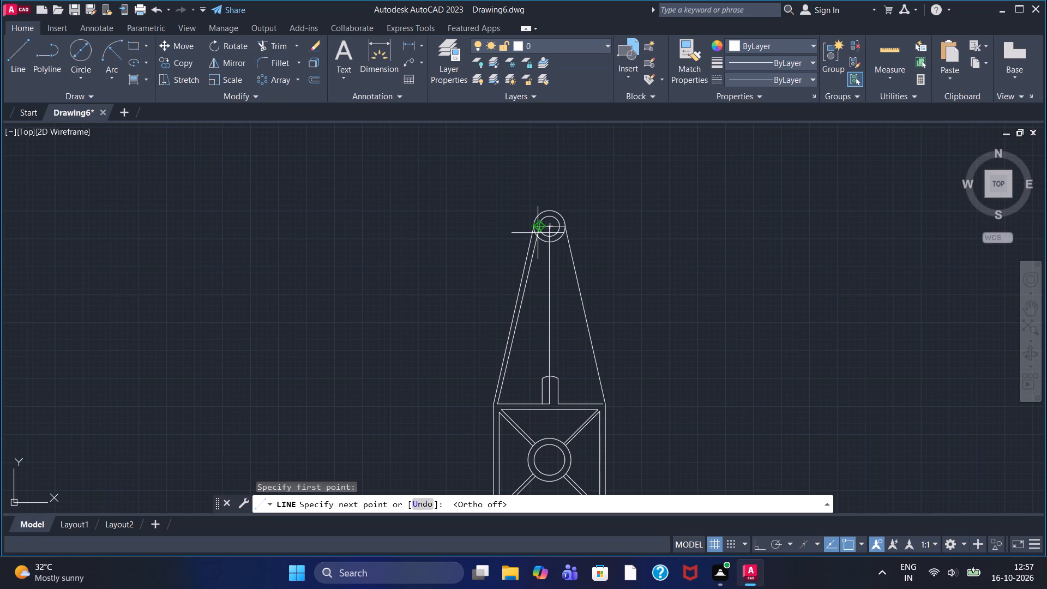
{"action": "scroll", "coordinate": [538, 237], "scroll_direction": "up", "scroll_amount": 3}
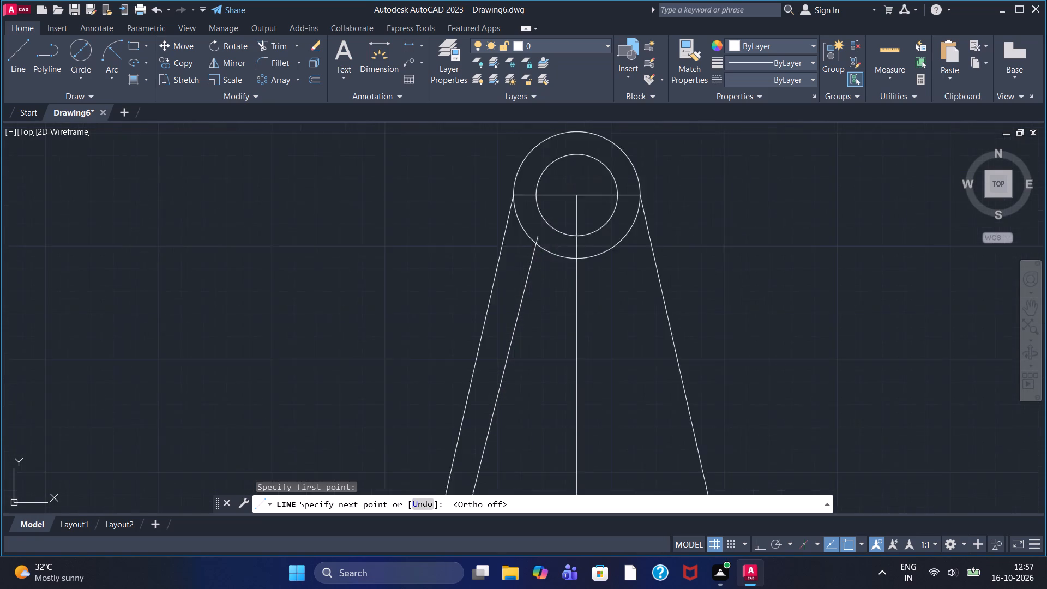
{"action": "scroll", "coordinate": [538, 236], "scroll_direction": "up", "scroll_amount": 1}
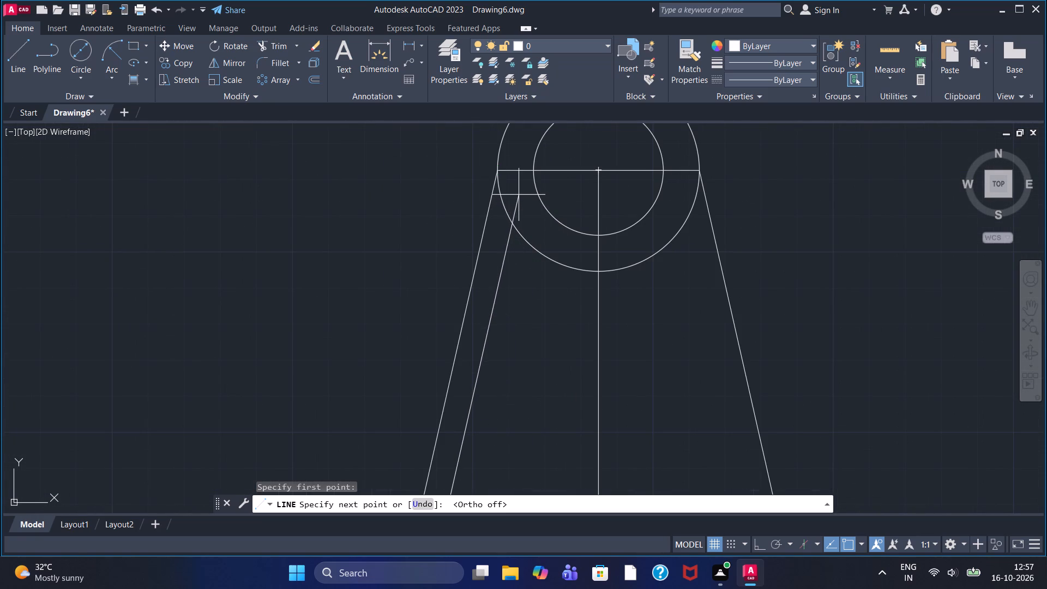
{"action": "left_click", "coordinate": [516, 199]}
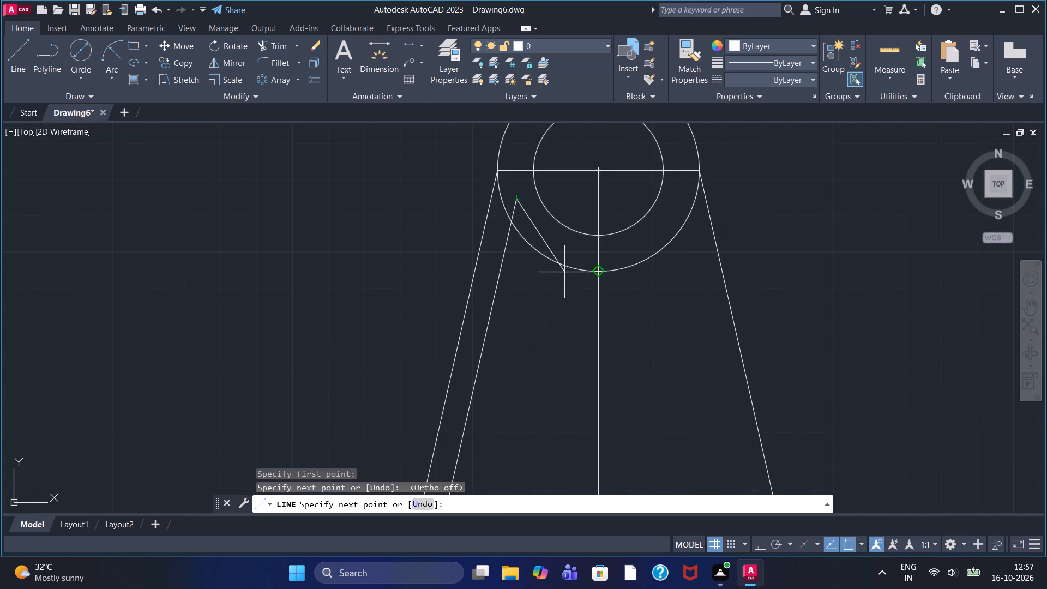
{"action": "right_click", "coordinate": [569, 274]}
{"action": "left_click", "coordinate": [588, 280]}
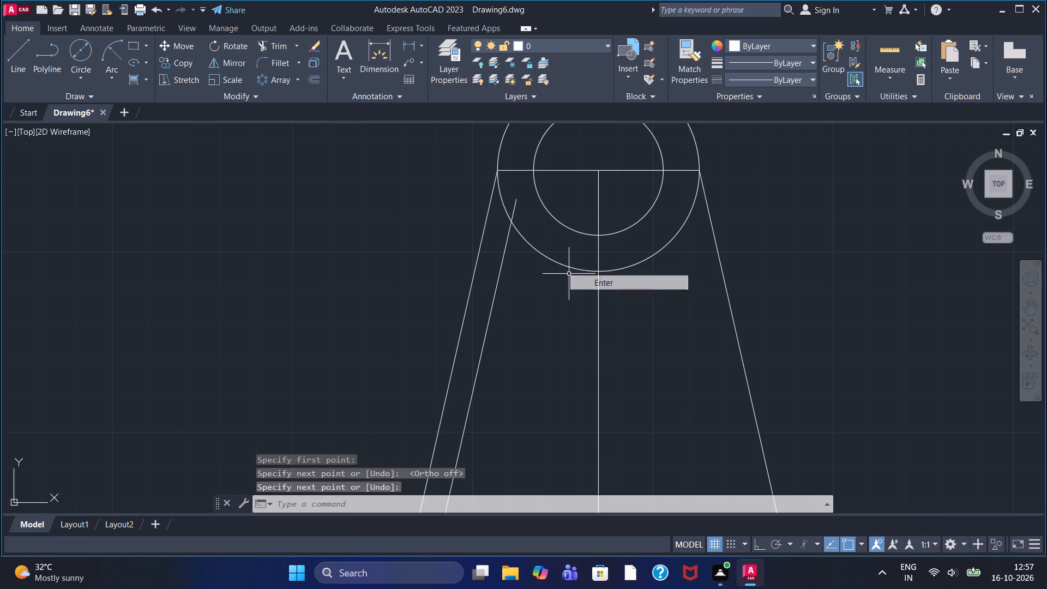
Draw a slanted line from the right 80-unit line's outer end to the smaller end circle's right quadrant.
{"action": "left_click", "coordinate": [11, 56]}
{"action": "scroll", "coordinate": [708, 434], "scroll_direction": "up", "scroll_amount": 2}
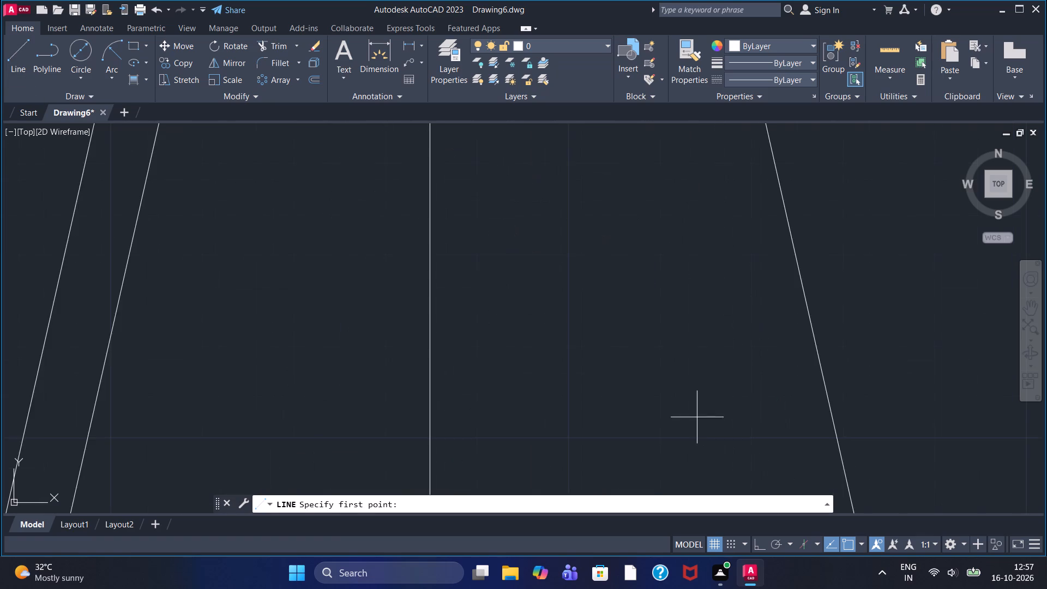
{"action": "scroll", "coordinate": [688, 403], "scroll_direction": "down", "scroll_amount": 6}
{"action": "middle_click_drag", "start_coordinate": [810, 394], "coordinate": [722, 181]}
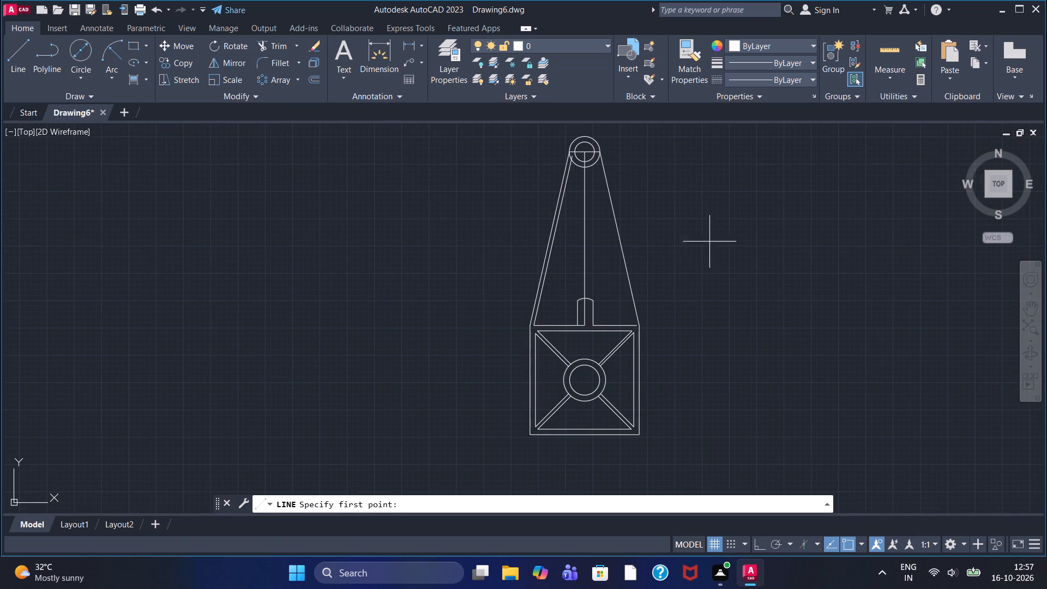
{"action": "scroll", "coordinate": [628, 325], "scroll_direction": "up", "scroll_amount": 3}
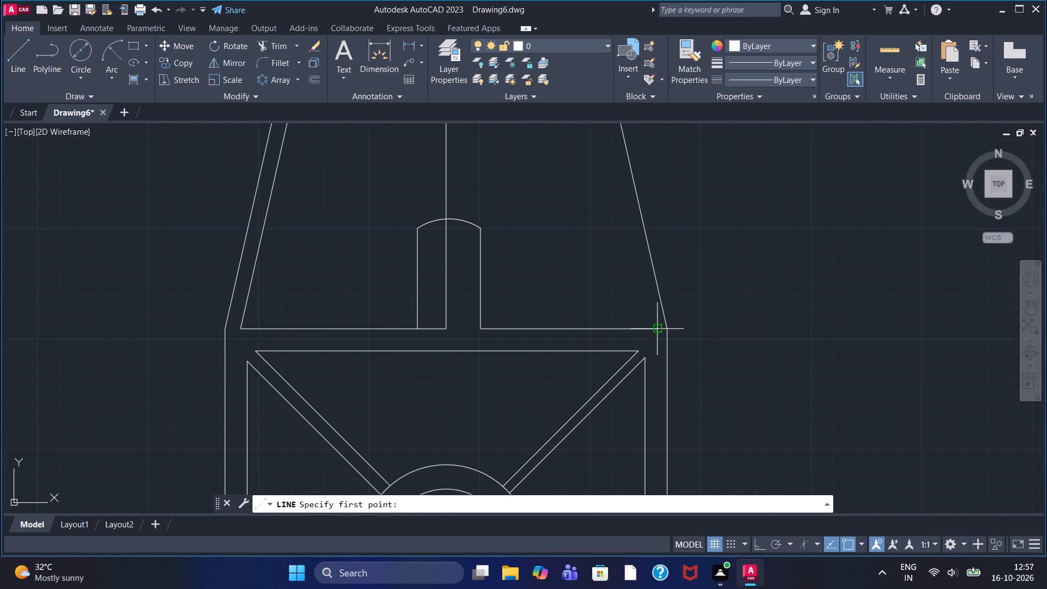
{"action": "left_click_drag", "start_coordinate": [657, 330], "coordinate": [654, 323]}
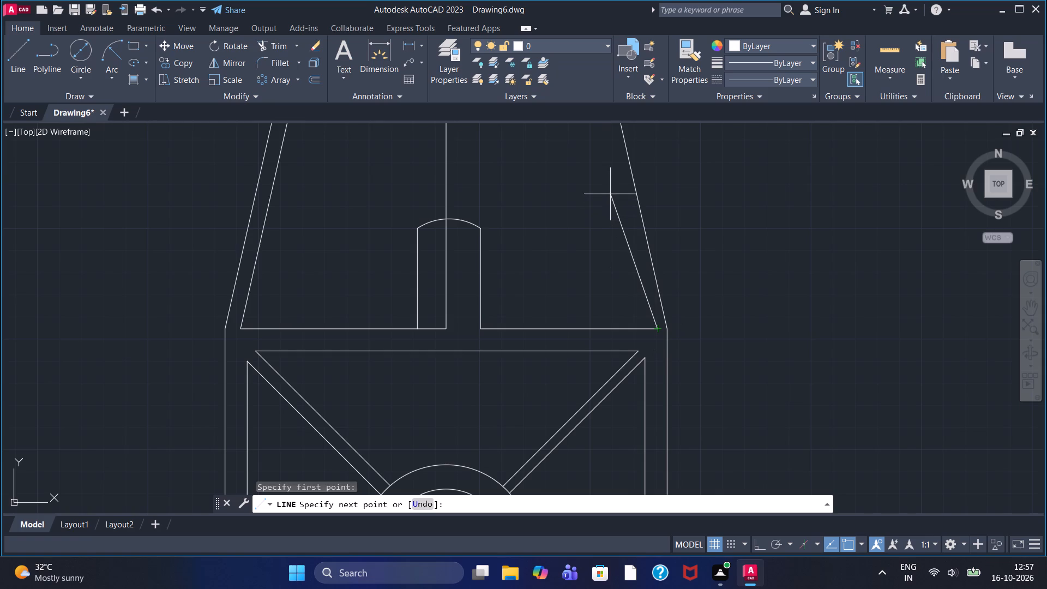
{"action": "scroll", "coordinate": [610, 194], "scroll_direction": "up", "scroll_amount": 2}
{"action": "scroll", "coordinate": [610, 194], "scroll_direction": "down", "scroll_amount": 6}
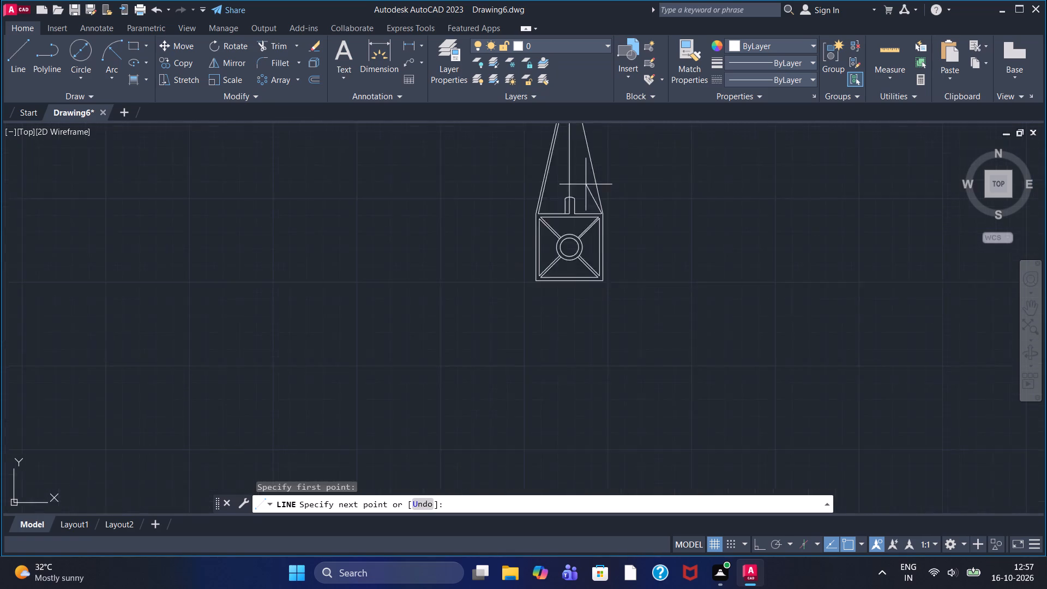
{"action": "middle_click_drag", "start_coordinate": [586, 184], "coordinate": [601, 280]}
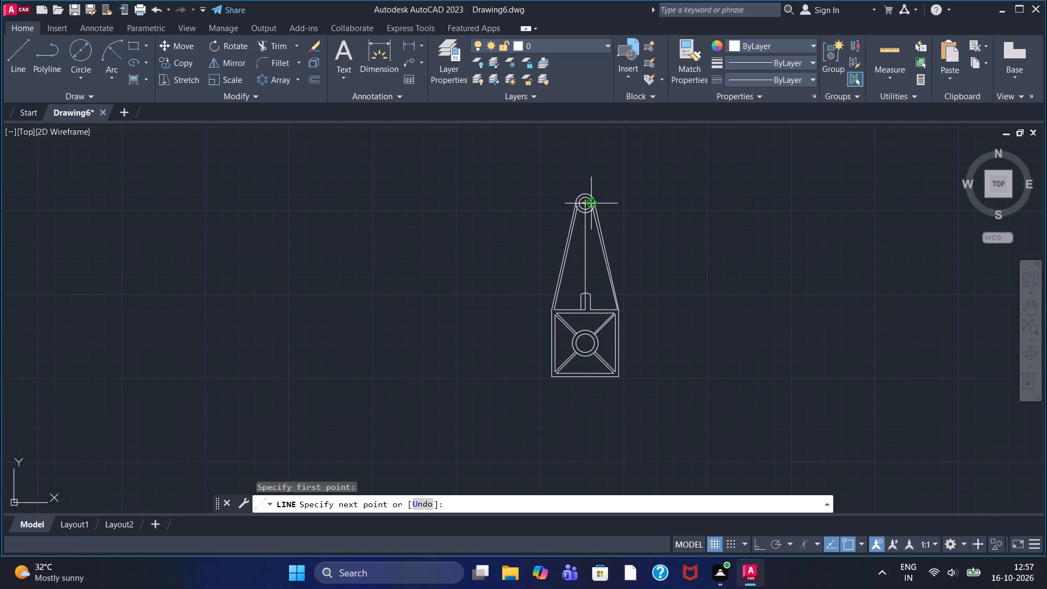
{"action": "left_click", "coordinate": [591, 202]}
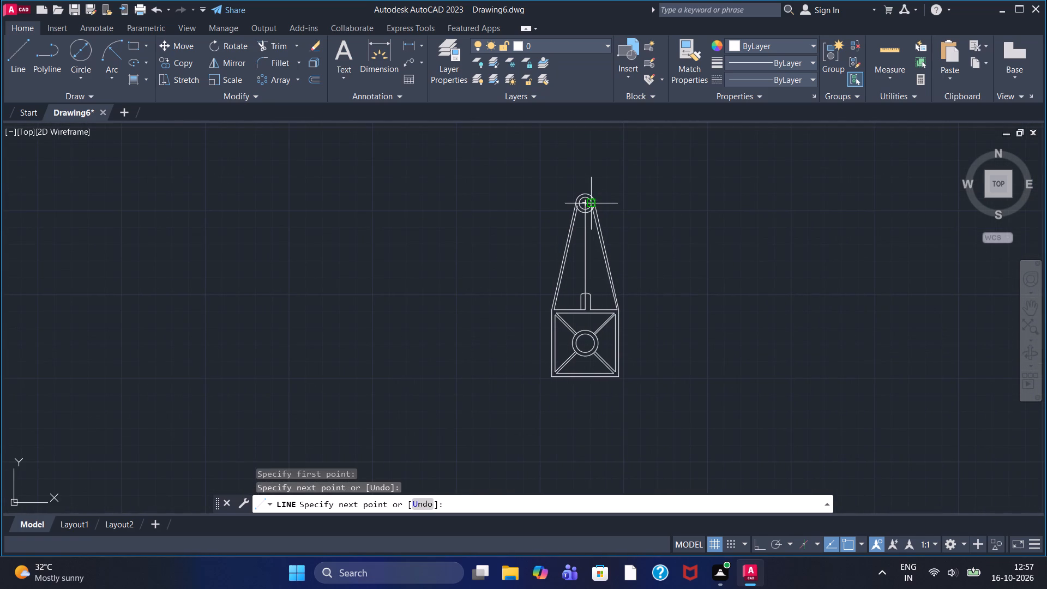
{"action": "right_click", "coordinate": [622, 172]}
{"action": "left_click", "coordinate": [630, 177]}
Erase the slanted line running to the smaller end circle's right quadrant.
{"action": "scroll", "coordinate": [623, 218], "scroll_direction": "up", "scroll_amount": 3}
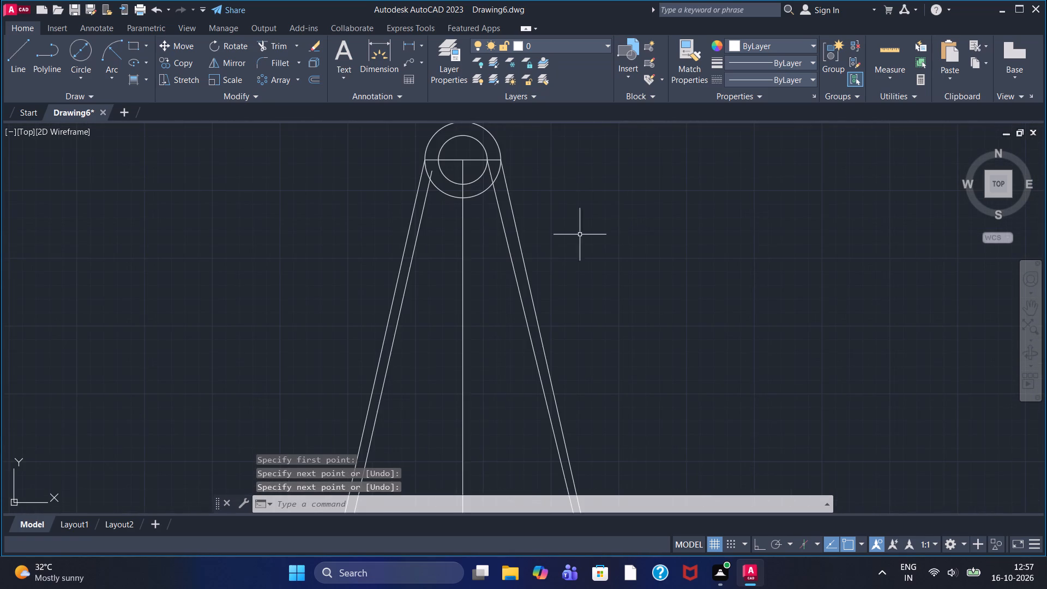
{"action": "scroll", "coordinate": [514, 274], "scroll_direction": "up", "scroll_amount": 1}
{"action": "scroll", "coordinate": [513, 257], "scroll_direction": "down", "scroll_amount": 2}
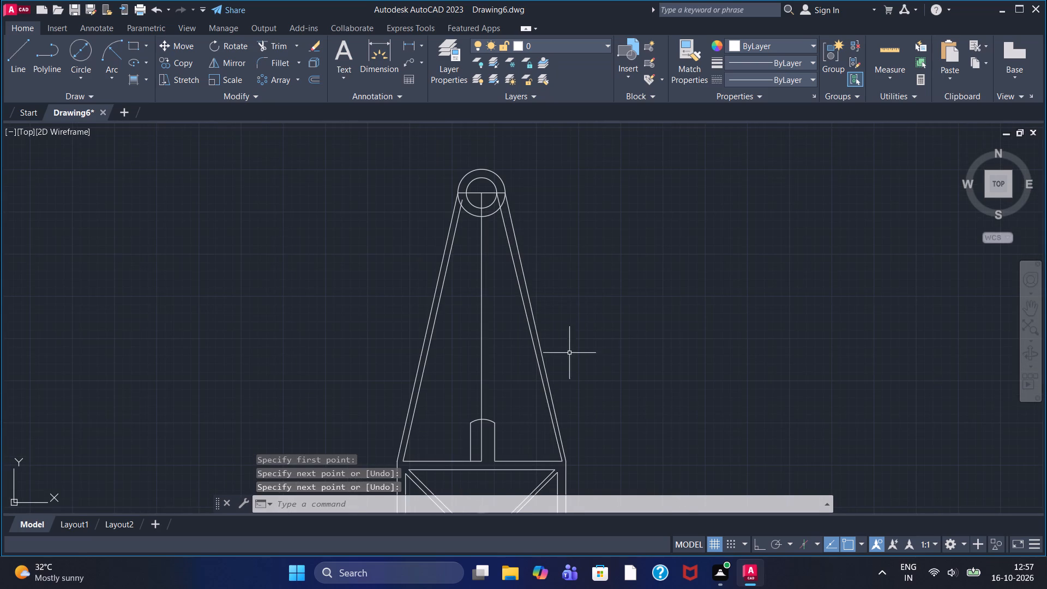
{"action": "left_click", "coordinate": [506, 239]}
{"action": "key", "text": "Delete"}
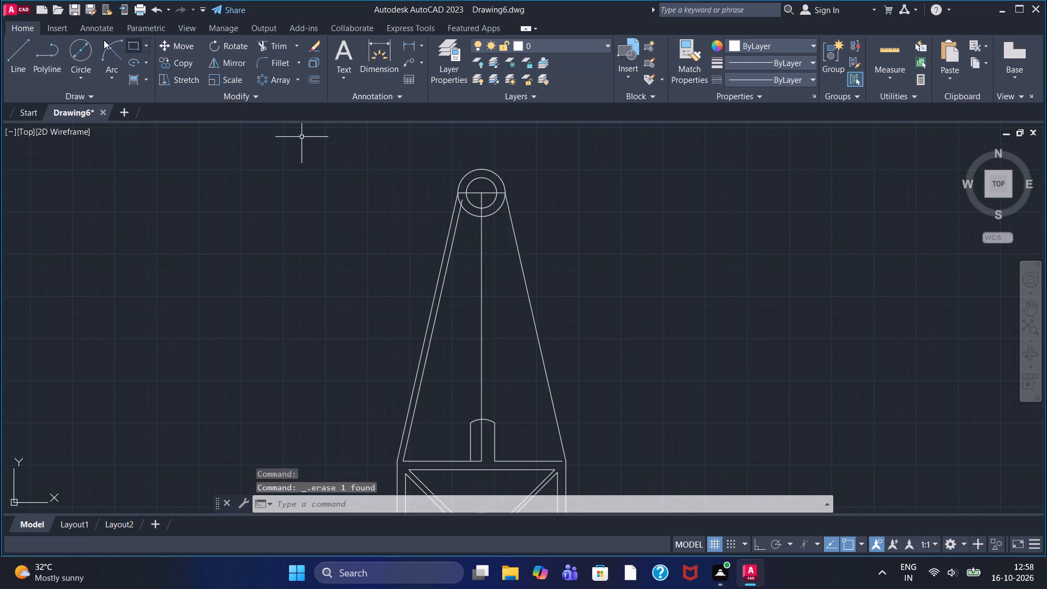
Draw a slanted line from the right 80-unit line's outer end, alongside the arm's right edge, to just inside the larger end circle.
{"action": "left_click", "coordinate": [8, 51]}
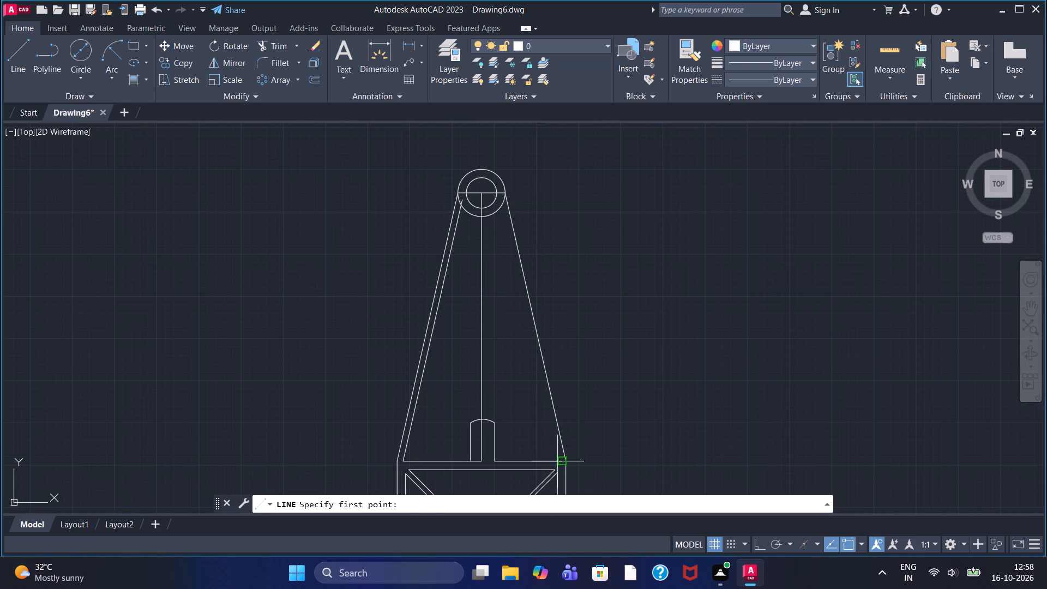
{"action": "left_click", "coordinate": [560, 462]}
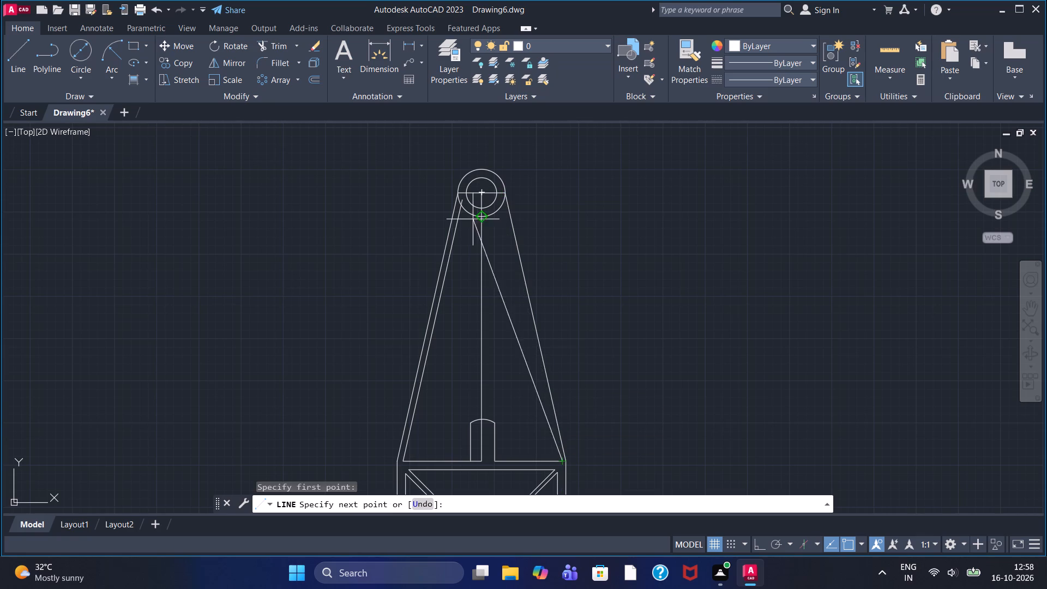
{"action": "left_click", "coordinate": [502, 198]}
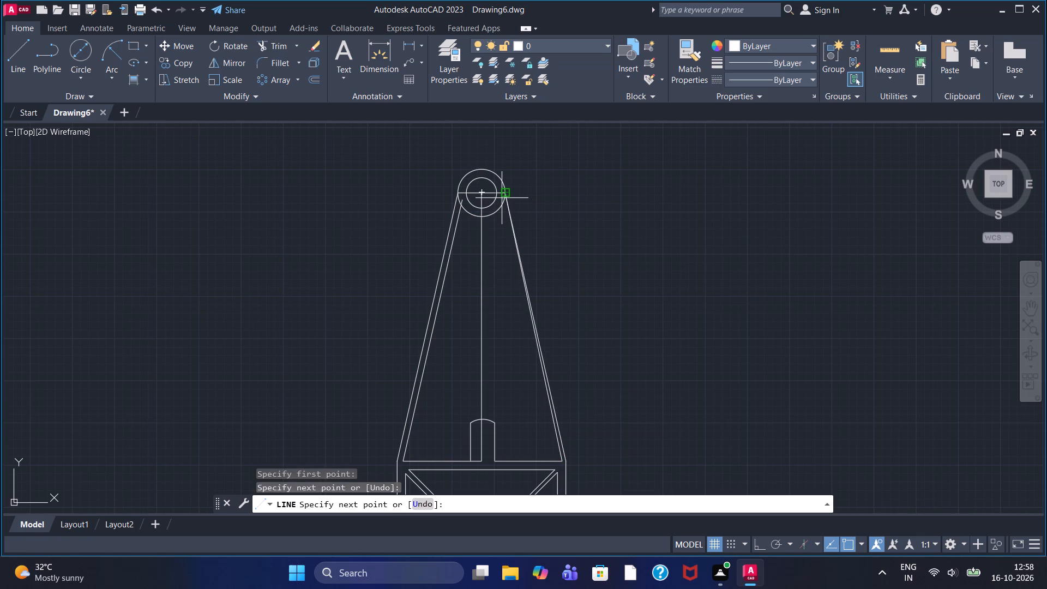
{"action": "key", "text": "ctrl+z"}
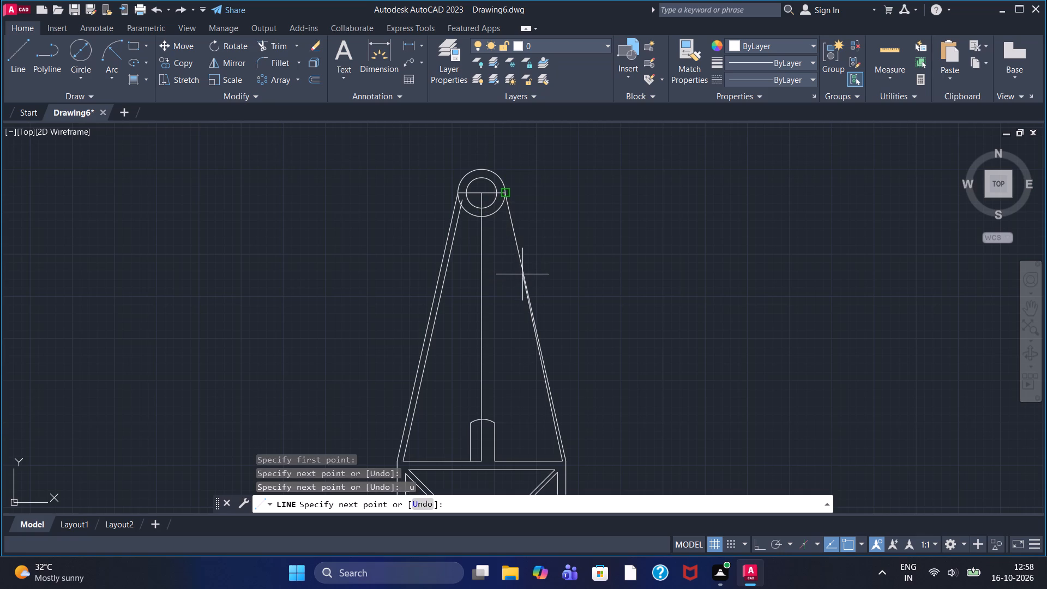
{"action": "scroll", "coordinate": [499, 195], "scroll_direction": "up", "scroll_amount": 2}
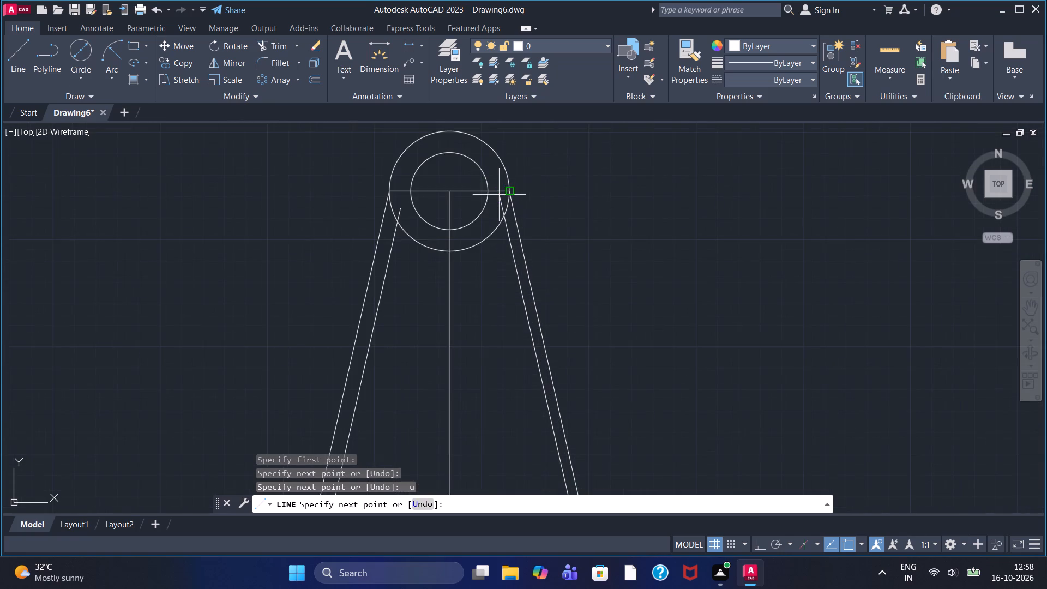
{"action": "scroll", "coordinate": [499, 195], "scroll_direction": "up", "scroll_amount": 2}
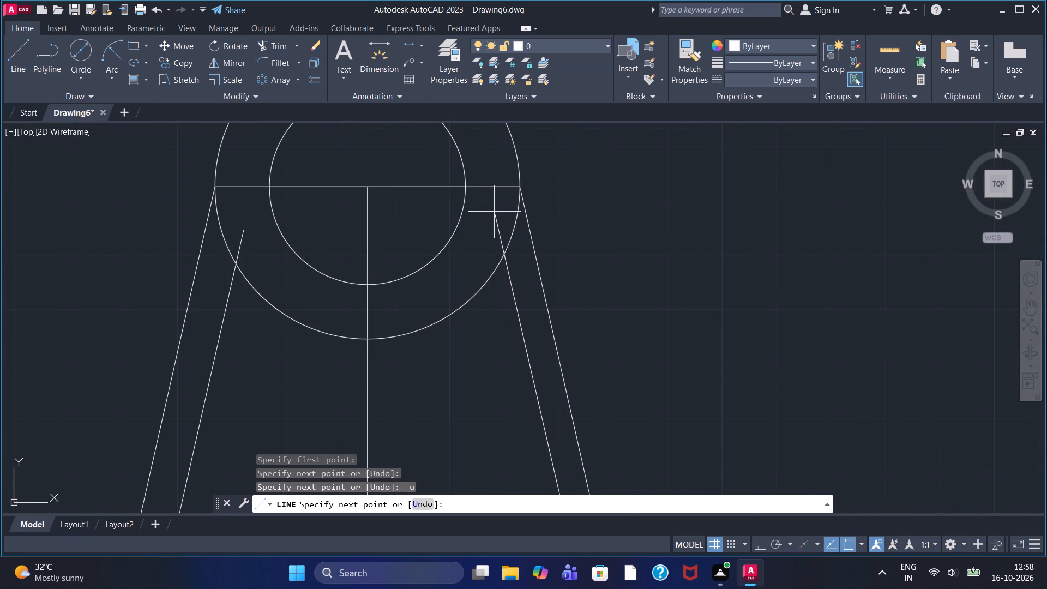
{"action": "left_click", "coordinate": [494, 212]}
{"action": "key", "text": "Escape"}
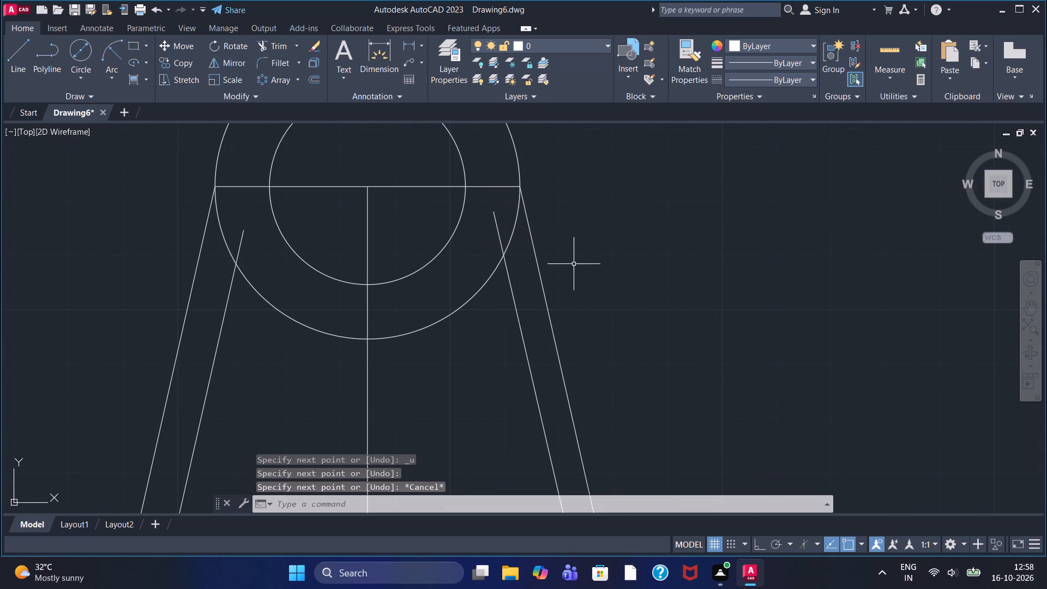
Trim the ends of both inner slanted lines that extend inside the larger end circle.
{"action": "left_click", "coordinate": [264, 49]}
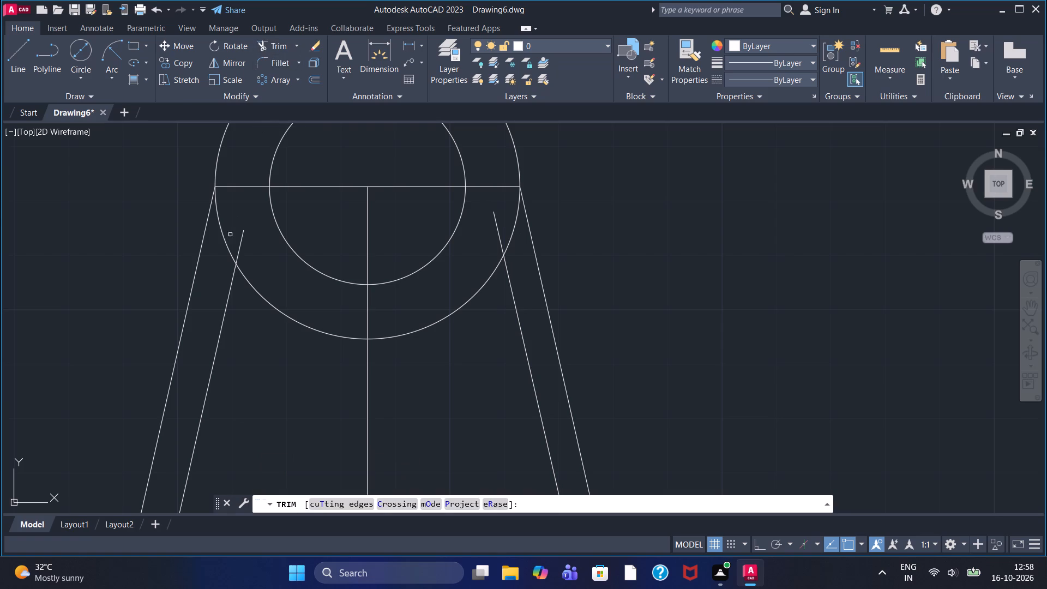
{"action": "left_click", "coordinate": [242, 244]}
{"action": "left_click", "coordinate": [499, 245]}
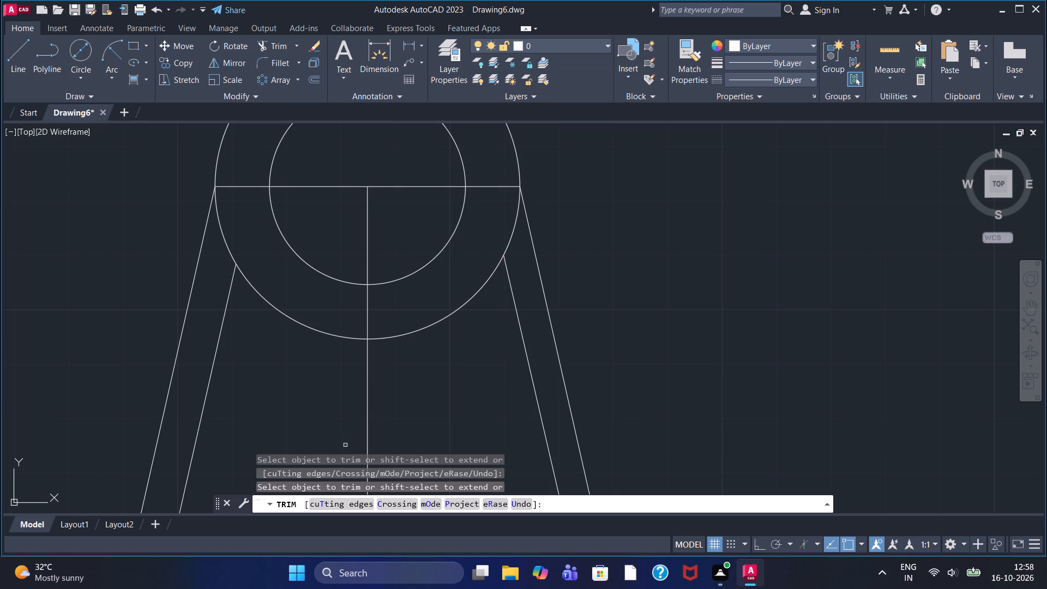
Trim away the short horizontal piece at the arched slot's base and the part of the vertical centre line inside the slot.
{"action": "scroll", "coordinate": [348, 408], "scroll_direction": "up", "scroll_amount": 2}
{"action": "scroll", "coordinate": [369, 418], "scroll_direction": "down", "scroll_amount": 4}
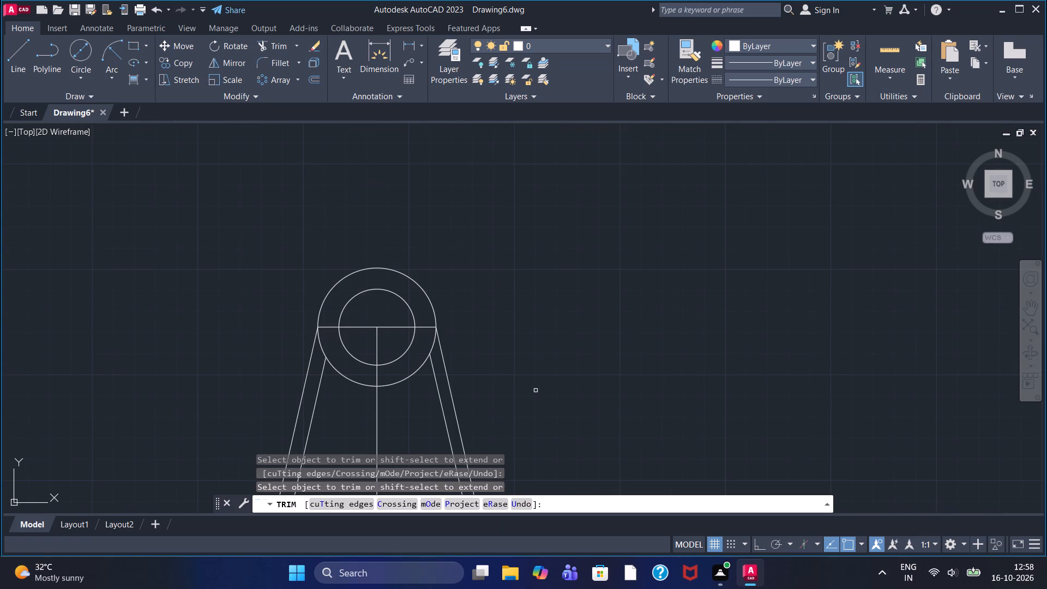
{"action": "middle_click_drag", "start_coordinate": [553, 366], "coordinate": [535, 181]}
{"action": "scroll", "coordinate": [438, 287], "scroll_direction": "down", "scroll_amount": 3}
{"action": "middle_click_drag", "start_coordinate": [517, 336], "coordinate": [518, 335]}
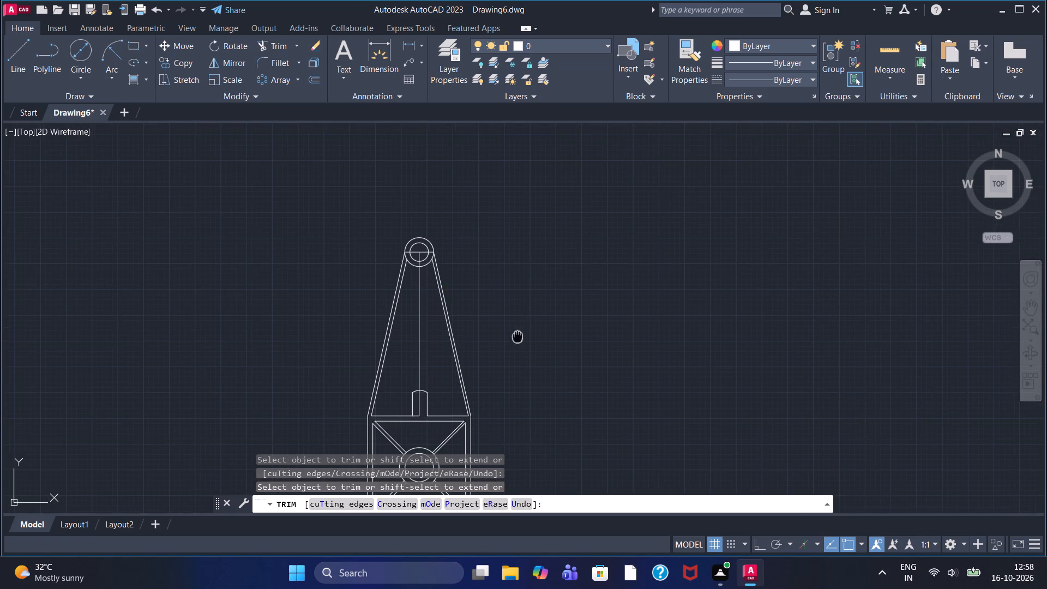
{"action": "middle_click_drag", "start_coordinate": [518, 335], "coordinate": [528, 267]}
{"action": "scroll", "coordinate": [404, 257], "scroll_direction": "up", "scroll_amount": 1}
{"action": "scroll", "coordinate": [407, 266], "scroll_direction": "down", "scroll_amount": 1}
{"action": "scroll", "coordinate": [422, 324], "scroll_direction": "up", "scroll_amount": 3}
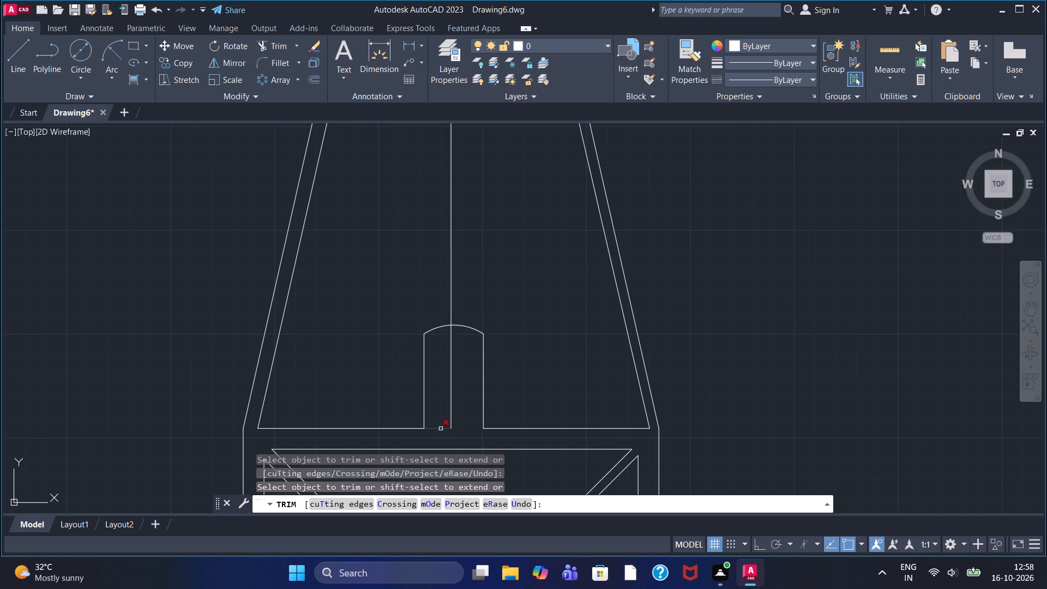
{"action": "left_click", "coordinate": [441, 429]}
{"action": "left_click", "coordinate": [449, 377]}
Draw a vertical line about 15 units down from the centre line's lower end at the arch into the slot.
{"action": "left_click", "coordinate": [19, 63]}
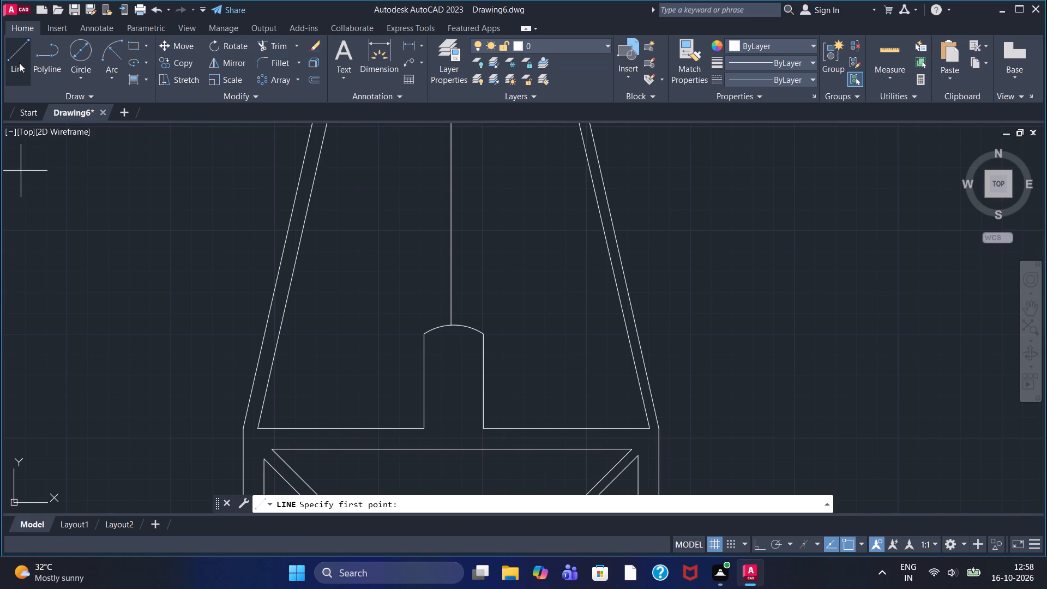
{"action": "left_click", "coordinate": [451, 321]}
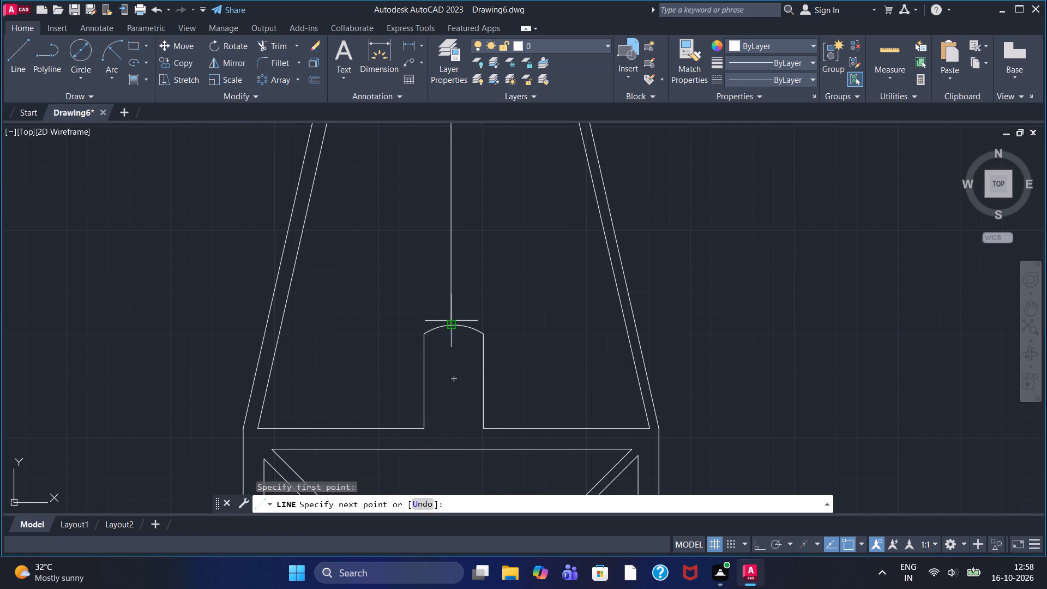
{"action": "left_click", "coordinate": [451, 357]}
{"action": "right_click", "coordinate": [331, 252]}
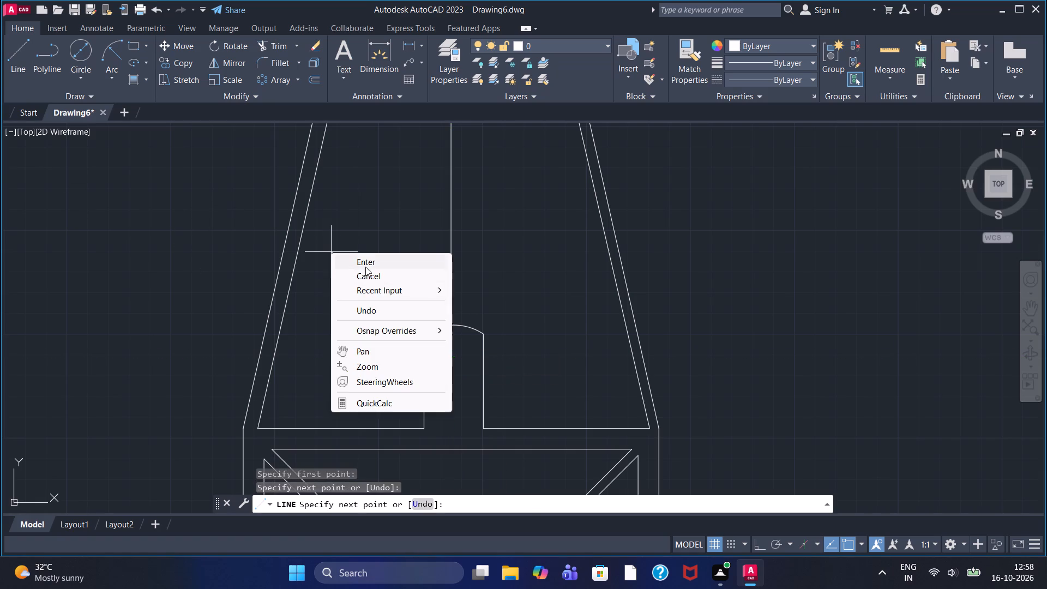
{"action": "left_click", "coordinate": [365, 266]}
Draw a small circle about half the slot's width in diameter, centred on the short vertical line's lower end.
{"action": "left_click", "coordinate": [92, 49]}
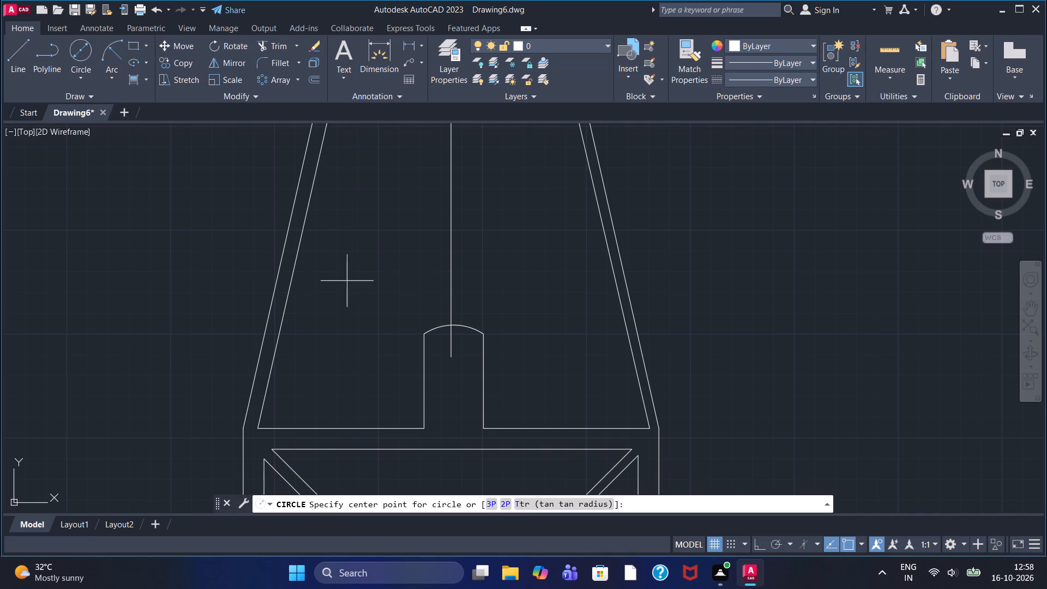
{"action": "left_click", "coordinate": [453, 358]}
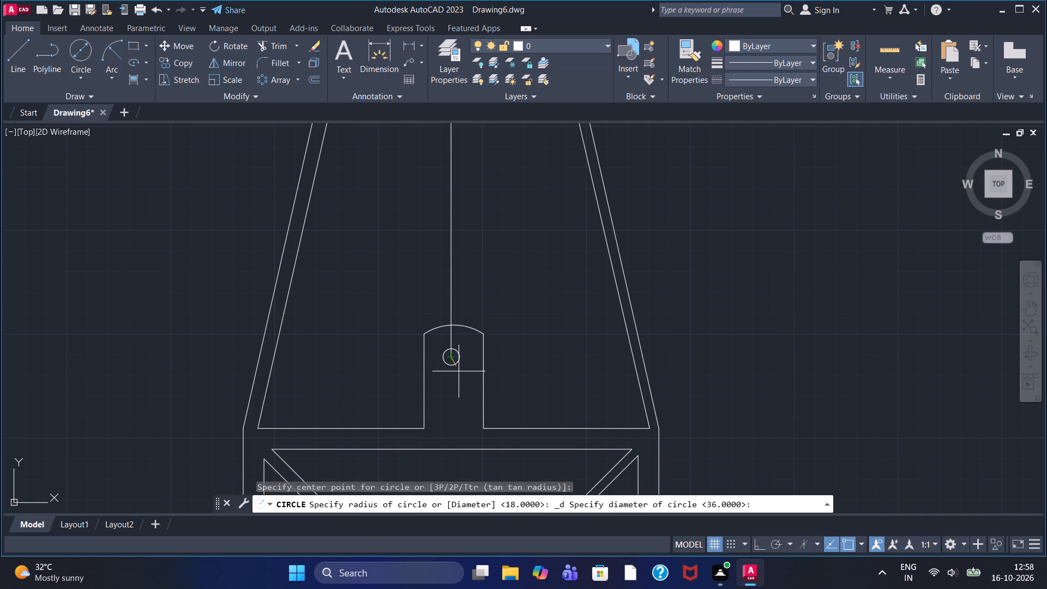
{"action": "left_click", "coordinate": [465, 383]}
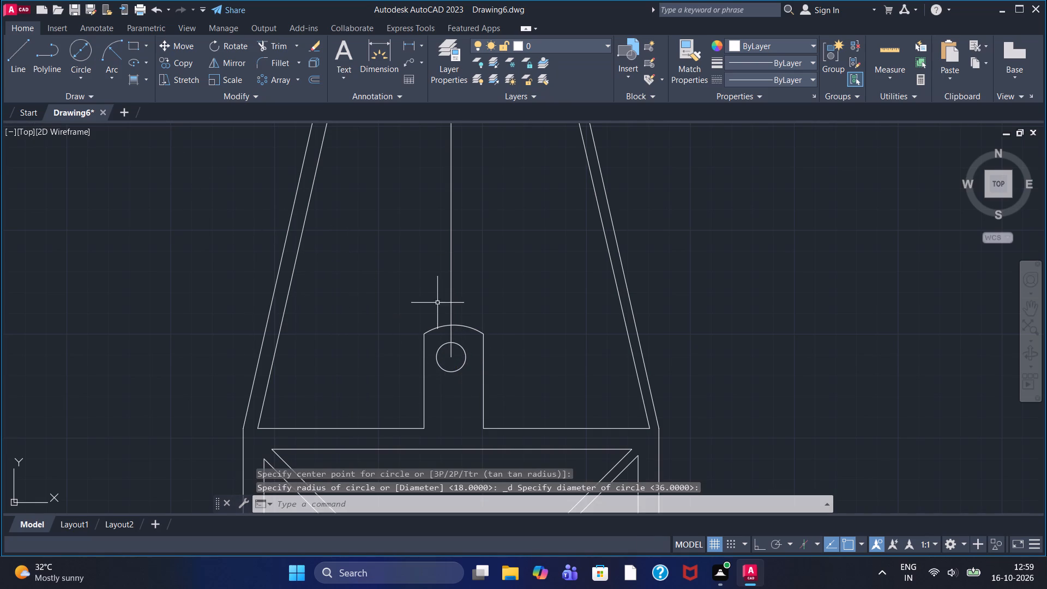
Turn on midpoint snapping and draw a 40-diameter circle centred on the midpoint of the arm's vertical centre line.
{"action": "scroll", "coordinate": [478, 258], "scroll_direction": "up", "scroll_amount": 1}
{"action": "scroll", "coordinate": [472, 254], "scroll_direction": "down", "scroll_amount": 1}
{"action": "scroll", "coordinate": [201, 253], "scroll_direction": "down", "scroll_amount": 2}
{"action": "scroll", "coordinate": [285, 210], "scroll_direction": "down", "scroll_amount": 1}
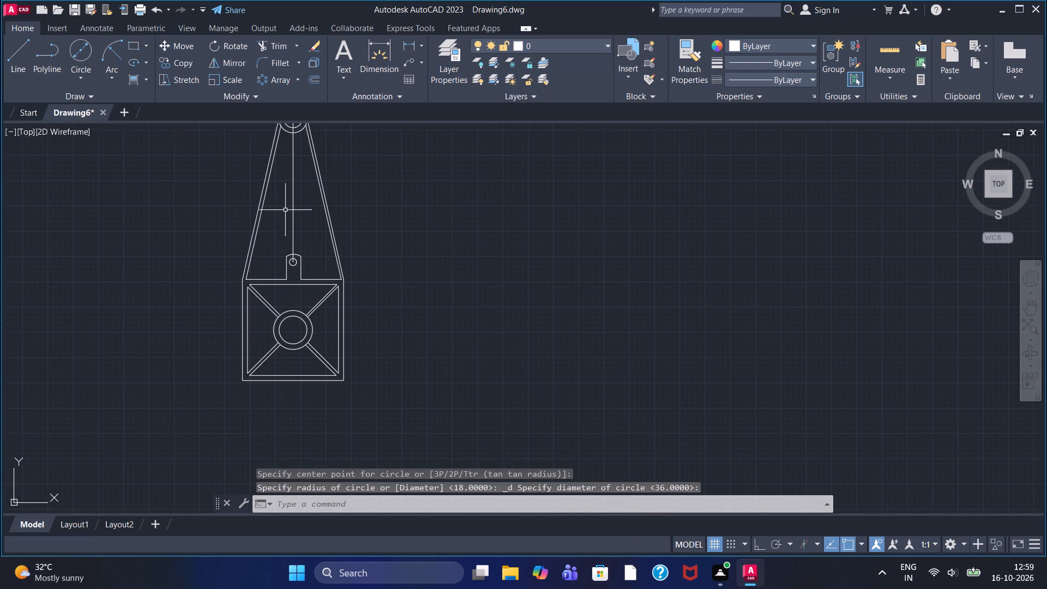
{"action": "middle_click_drag", "start_coordinate": [247, 180], "coordinate": [229, 306]}
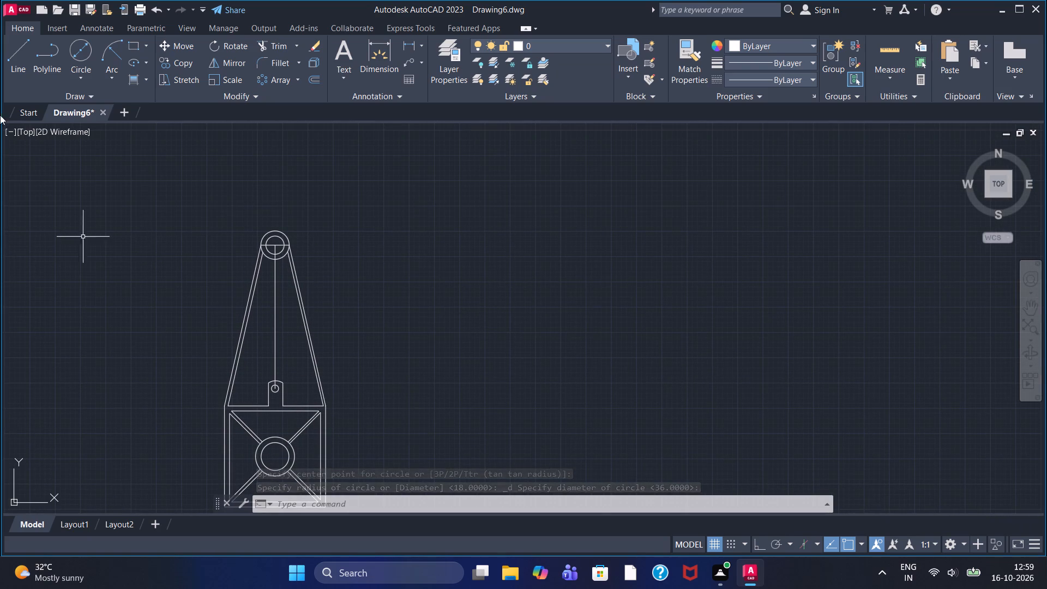
{"action": "left_click", "coordinate": [88, 53]}
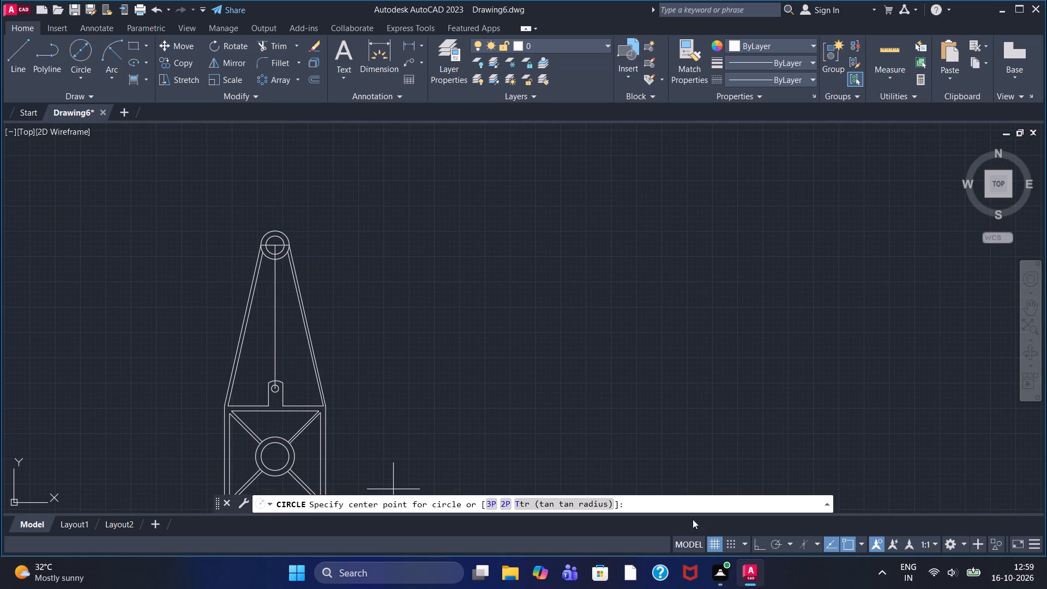
{"action": "left_click", "coordinate": [857, 543]}
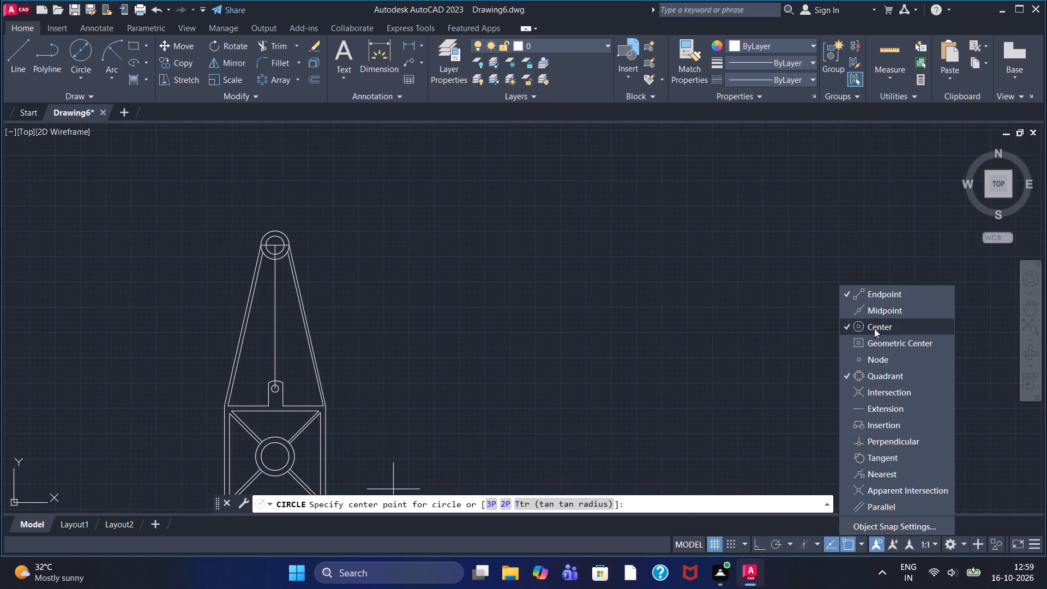
{"action": "left_click", "coordinate": [881, 313]}
{"action": "left_click", "coordinate": [701, 246]}
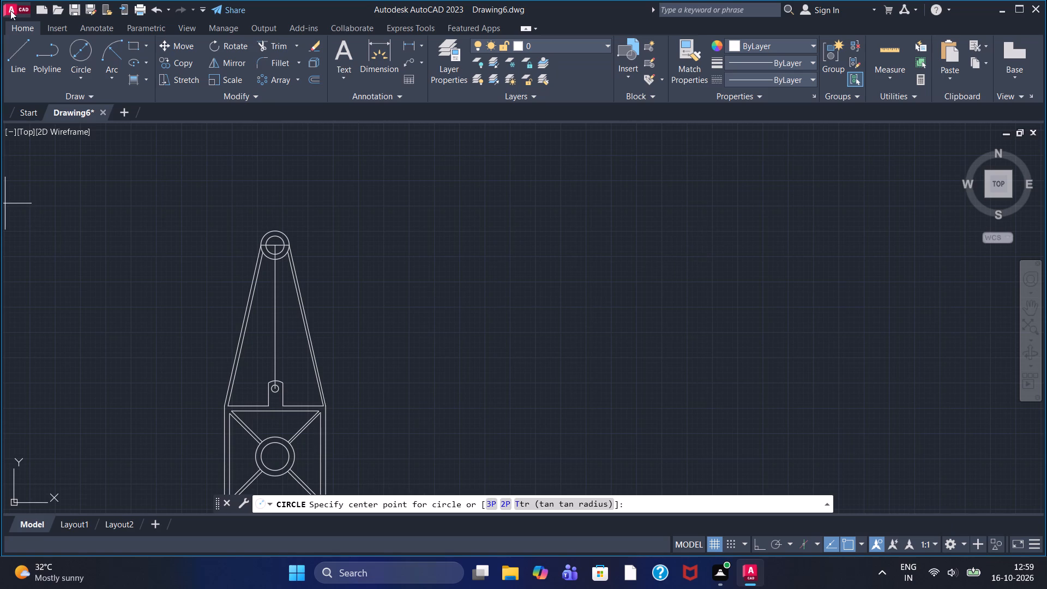
{"action": "left_click", "coordinate": [87, 51]}
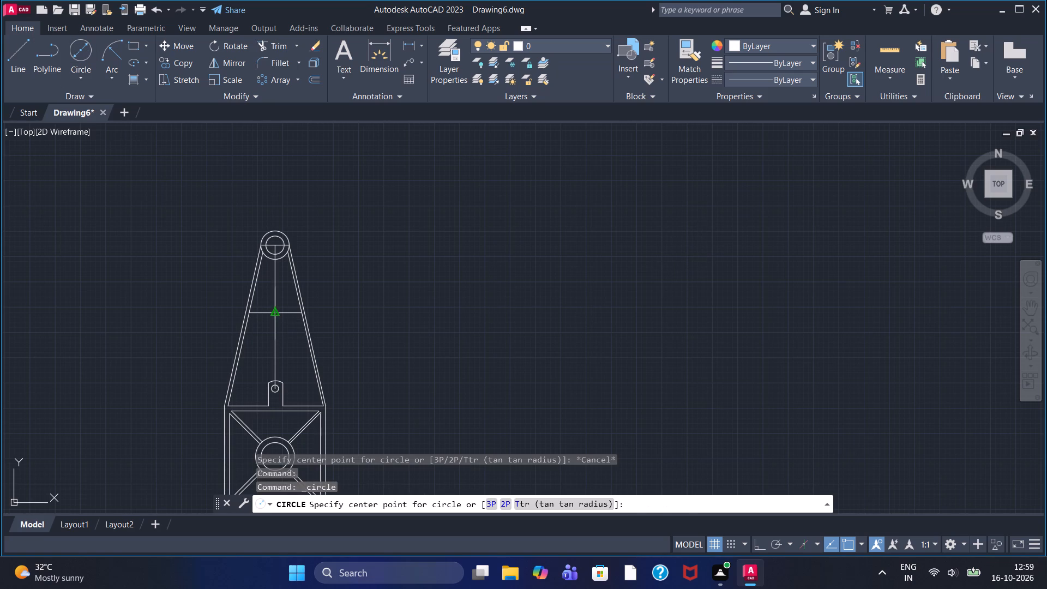
{"action": "double_click", "coordinate": [275, 316]}
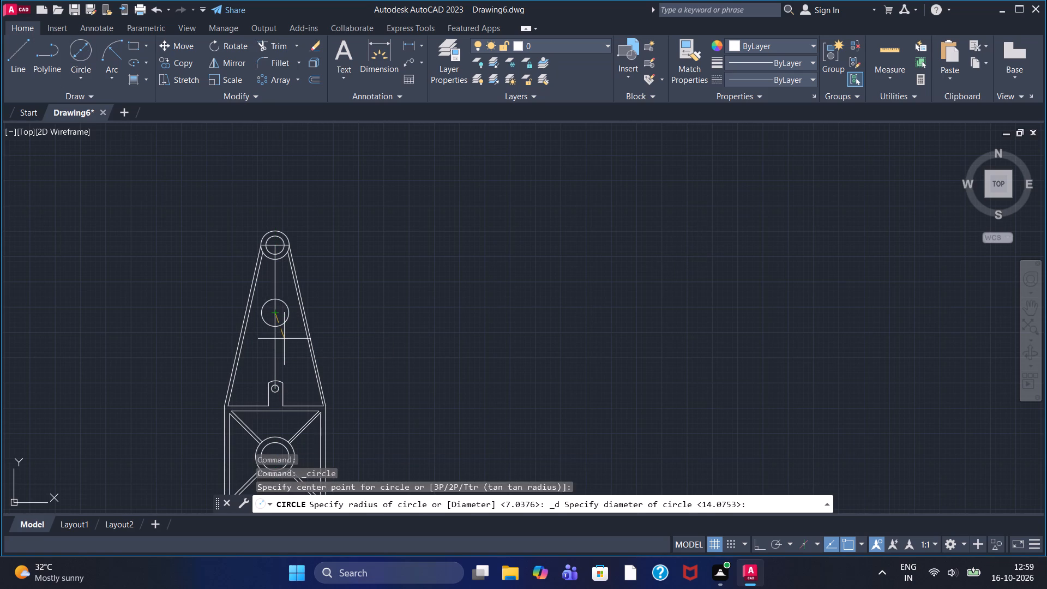
{"action": "type", "text": "40"}
{"action": "key", "text": "Return"}
Draw a concentric 20-diameter circle inside the 40-diameter circle on the arm's centre line.
{"action": "scroll", "coordinate": [282, 310], "scroll_direction": "up", "scroll_amount": 3}
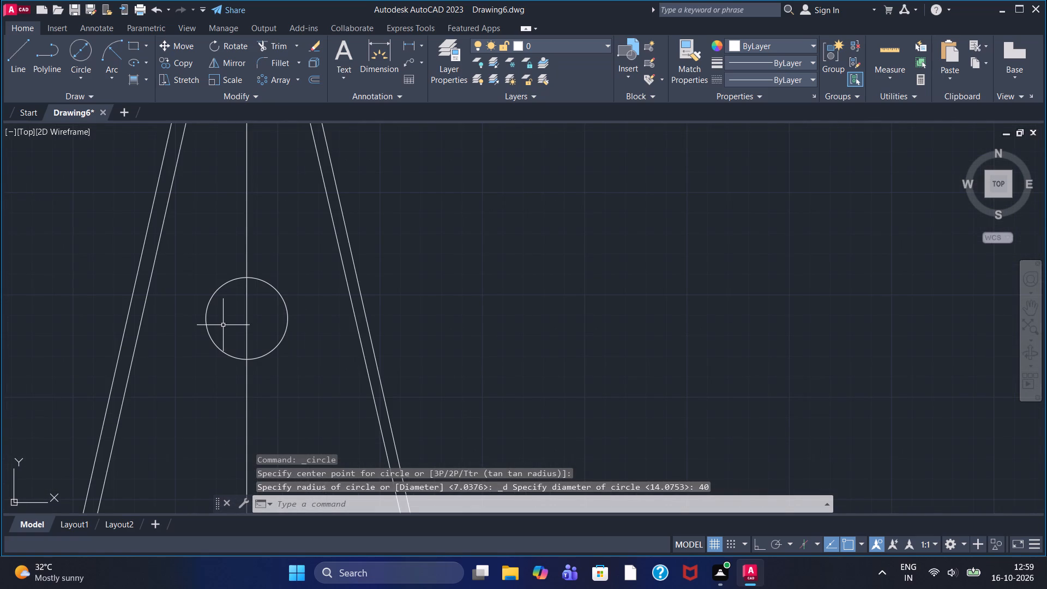
{"action": "left_click", "coordinate": [81, 47]}
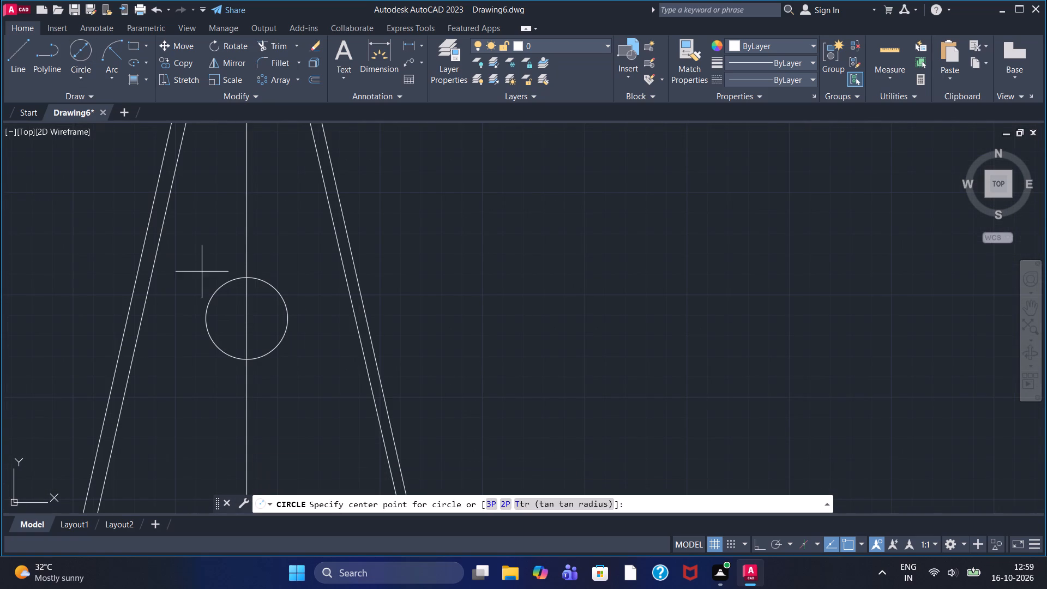
{"action": "left_click", "coordinate": [245, 320]}
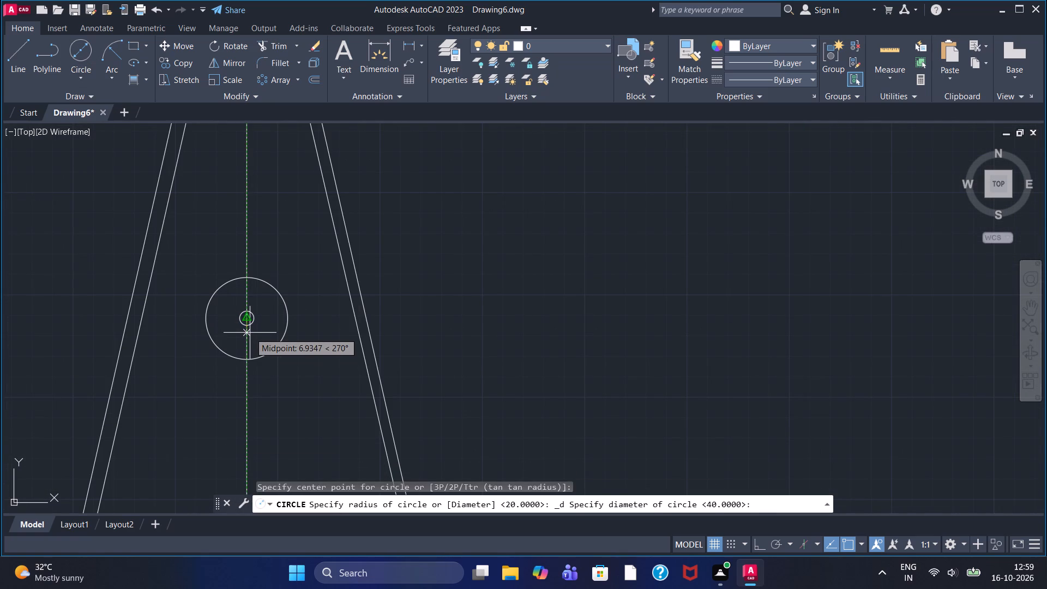
{"action": "type", "text": "200"}
{"action": "key", "text": "BackSpace"}
{"action": "key", "text": "Return"}
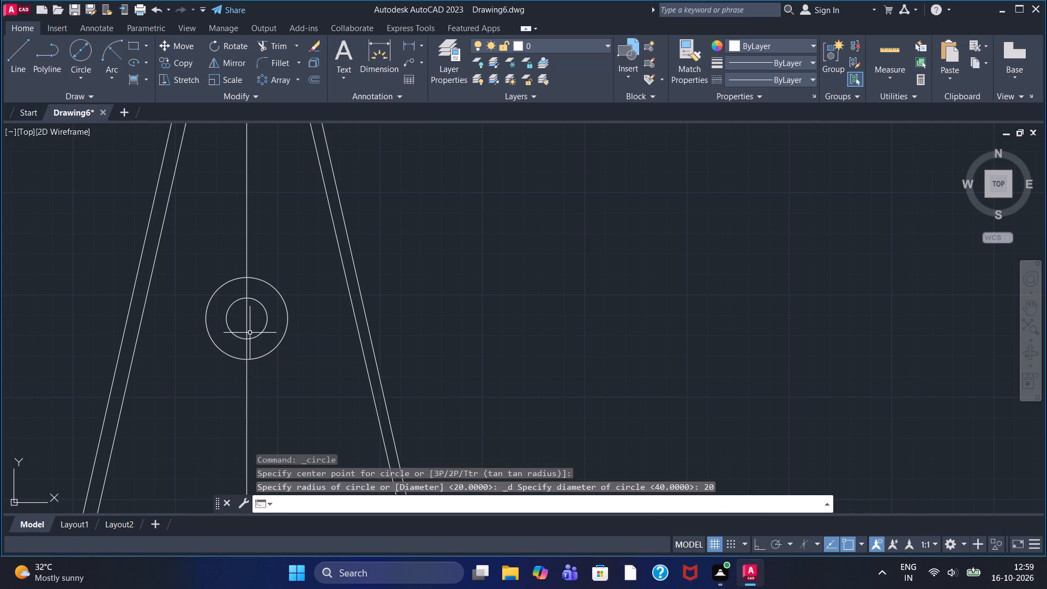
{"action": "key", "text": "Escape"}
Offset the arm's vertical centre line once to each side using the Through option, entering 4 for each copy.
{"action": "scroll", "coordinate": [246, 338], "scroll_direction": "up", "scroll_amount": 3}
{"action": "scroll", "coordinate": [245, 335], "scroll_direction": "down", "scroll_amount": 5}
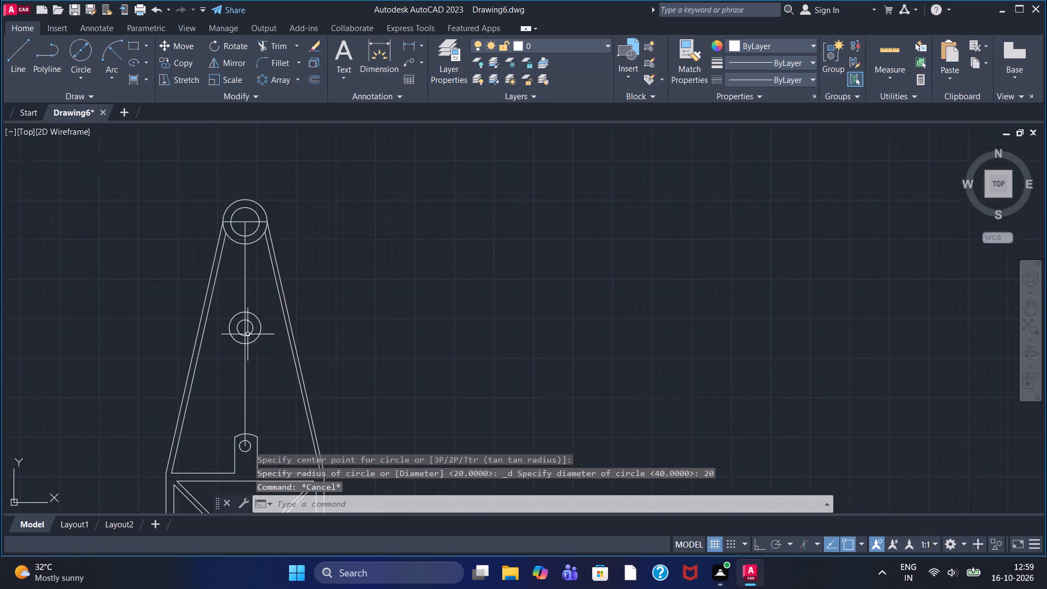
{"action": "middle_click_drag", "start_coordinate": [402, 347], "coordinate": [468, 274]}
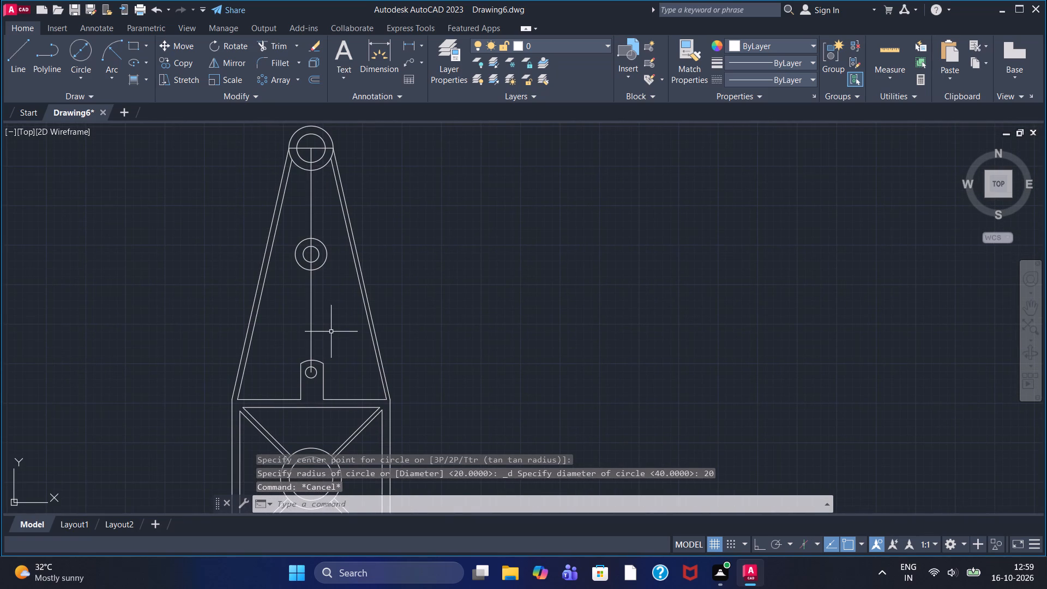
{"action": "scroll", "coordinate": [349, 340], "scroll_direction": "down", "scroll_amount": 1}
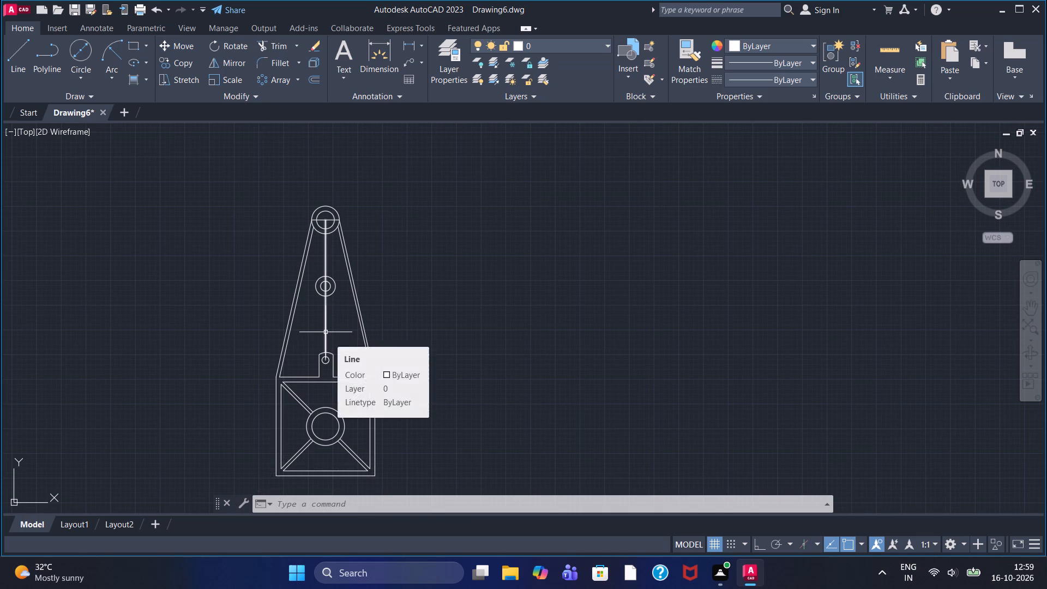
{"action": "left_click", "coordinate": [316, 83]}
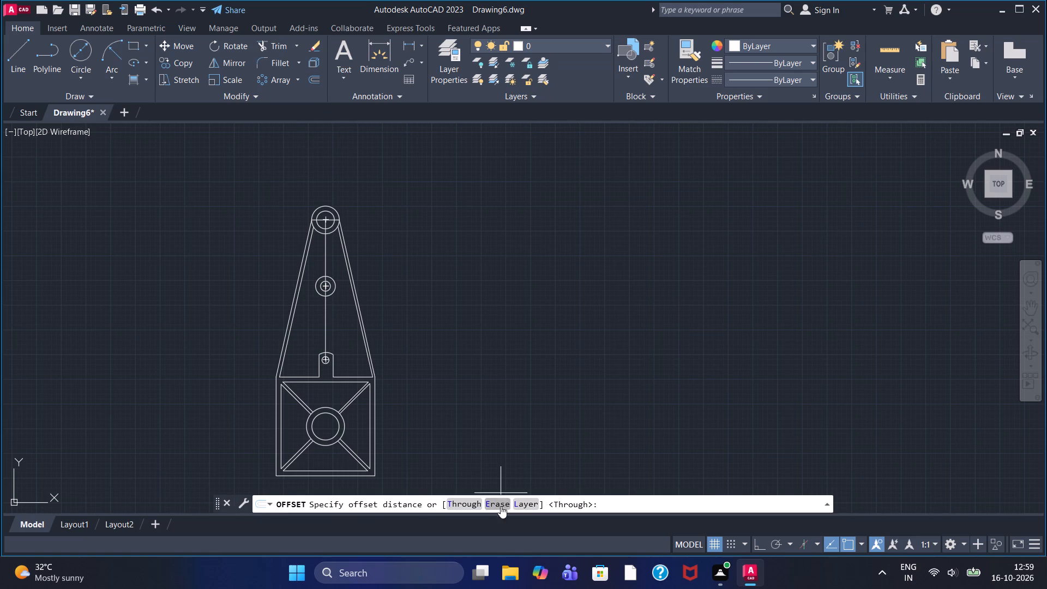
{"action": "left_click", "coordinate": [476, 505]}
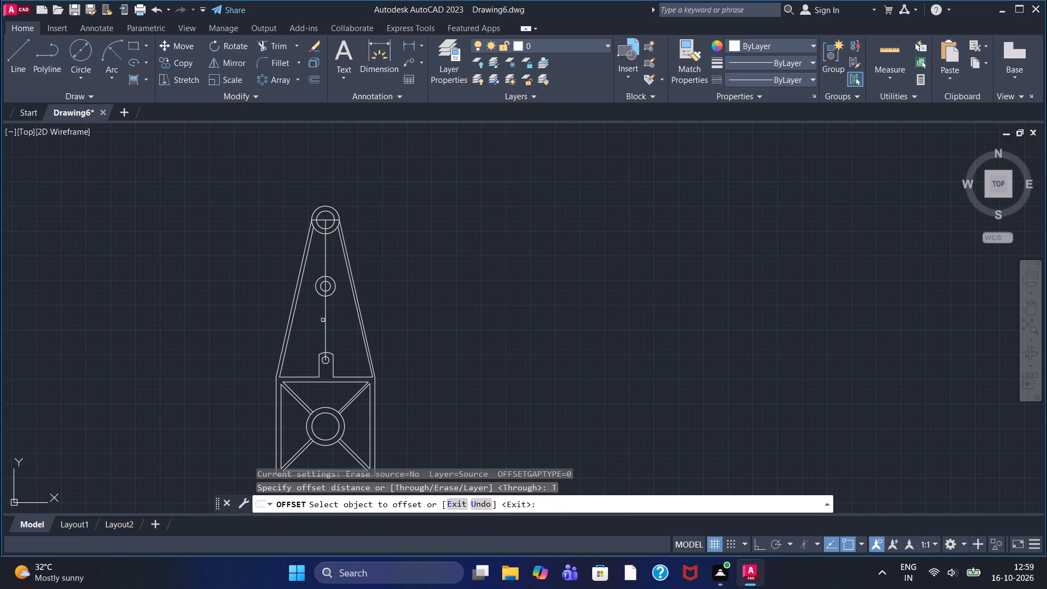
{"action": "left_click", "coordinate": [326, 323]}
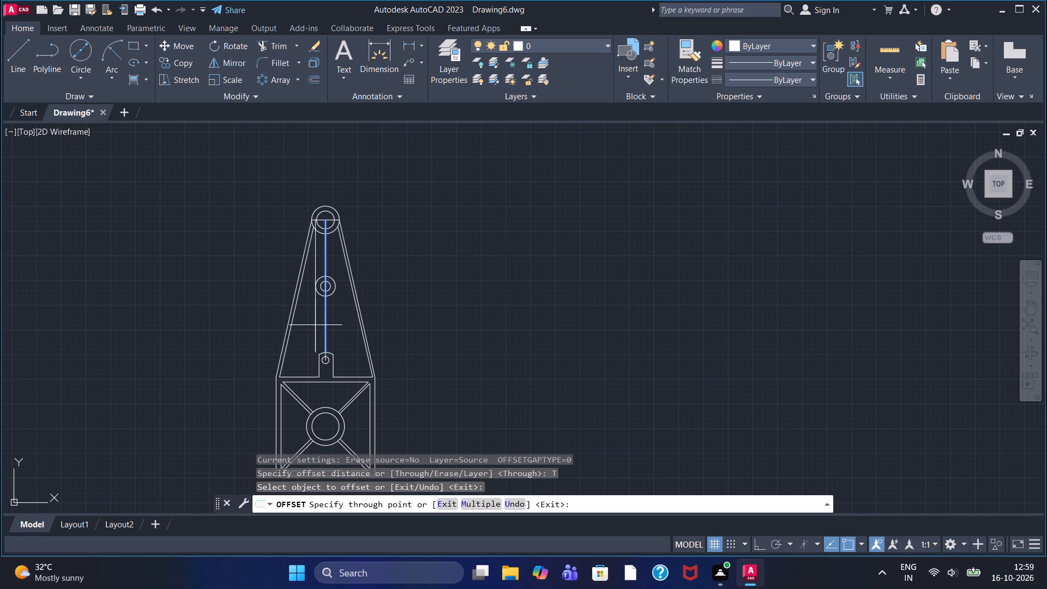
{"action": "key", "text": "4"}
{"action": "key", "text": "Return"}
{"action": "scroll", "coordinate": [327, 337], "scroll_direction": "up", "scroll_amount": 3}
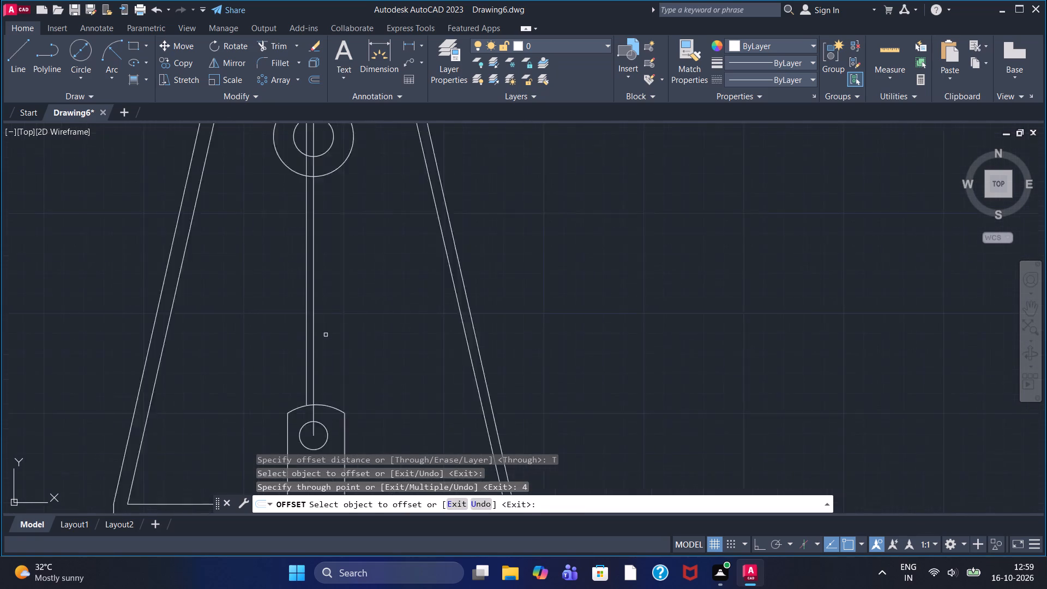
{"action": "scroll", "coordinate": [326, 335], "scroll_direction": "up", "scroll_amount": 1}
{"action": "left_click", "coordinate": [306, 318]}
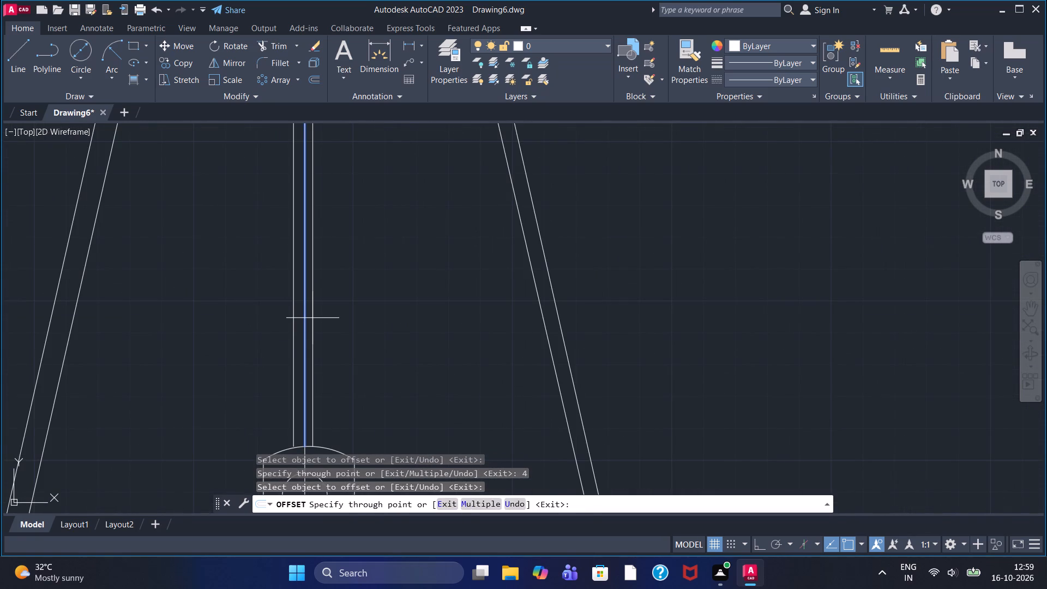
{"action": "key", "text": "4"}
{"action": "key", "text": "Return"}
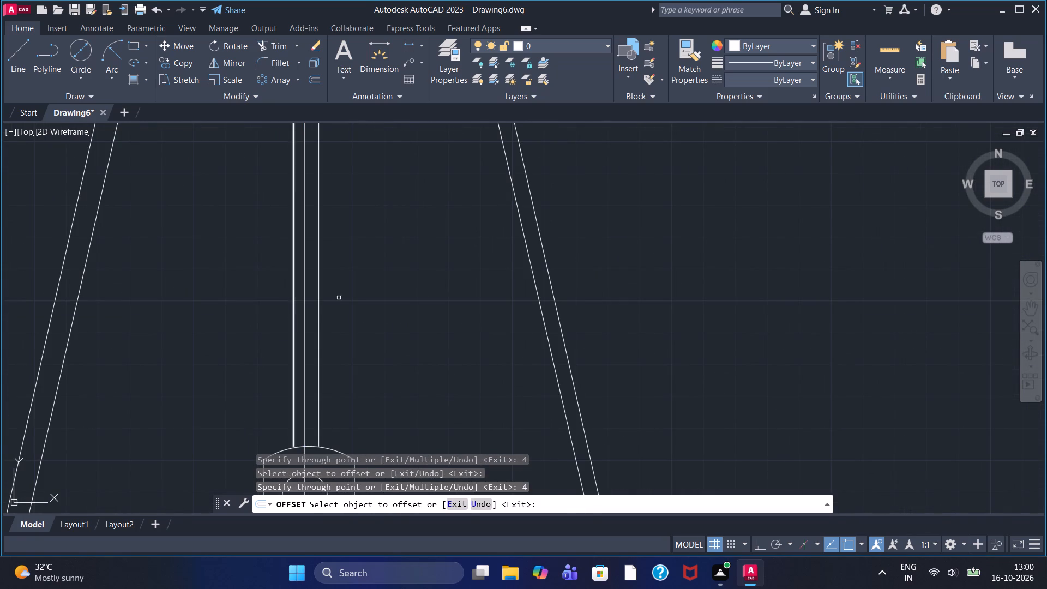
{"action": "key", "text": "Escape"}
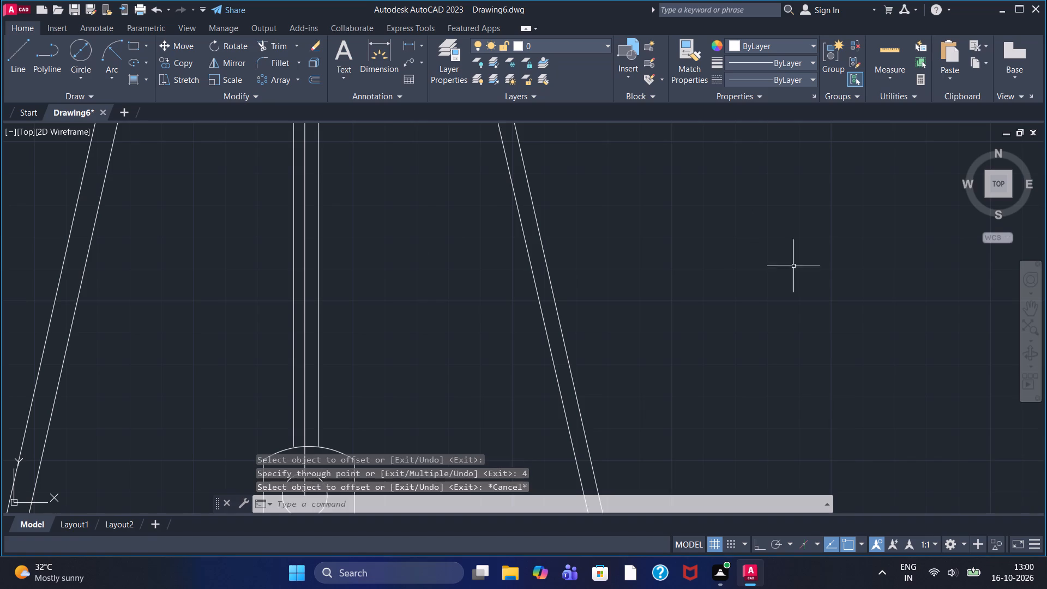
Load the ACAD_ISO02W100 dashed linetype into the drawing.
{"action": "scroll", "coordinate": [724, 261], "scroll_direction": "up", "scroll_amount": 2}
{"action": "scroll", "coordinate": [672, 261], "scroll_direction": "down", "scroll_amount": 2}
{"action": "scroll", "coordinate": [563, 271], "scroll_direction": "down", "scroll_amount": 1}
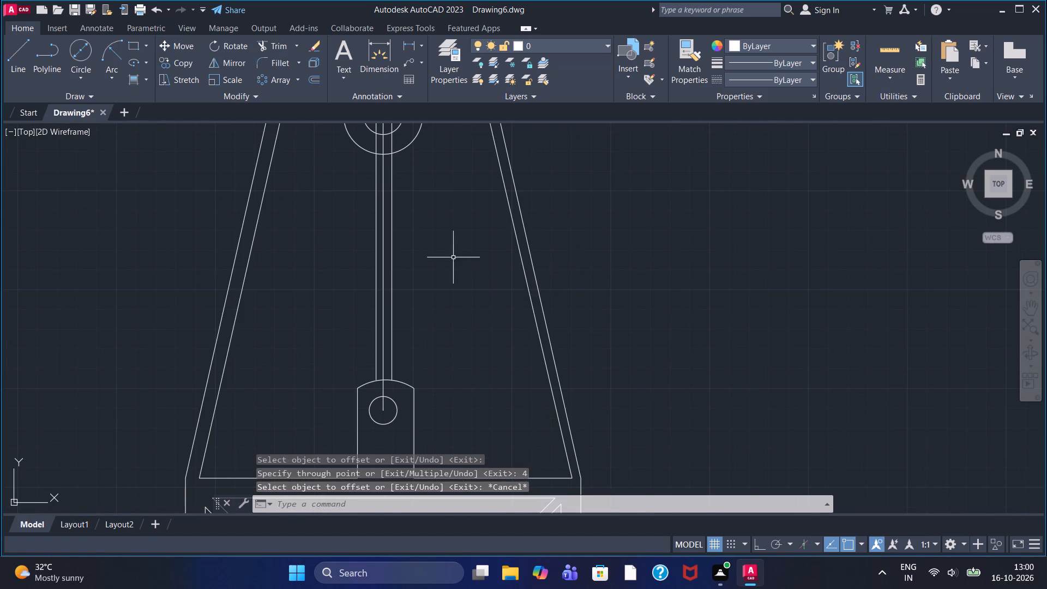
{"action": "scroll", "coordinate": [448, 251], "scroll_direction": "down", "scroll_amount": 4}
{"action": "scroll", "coordinate": [444, 222], "scroll_direction": "up", "scroll_amount": 3}
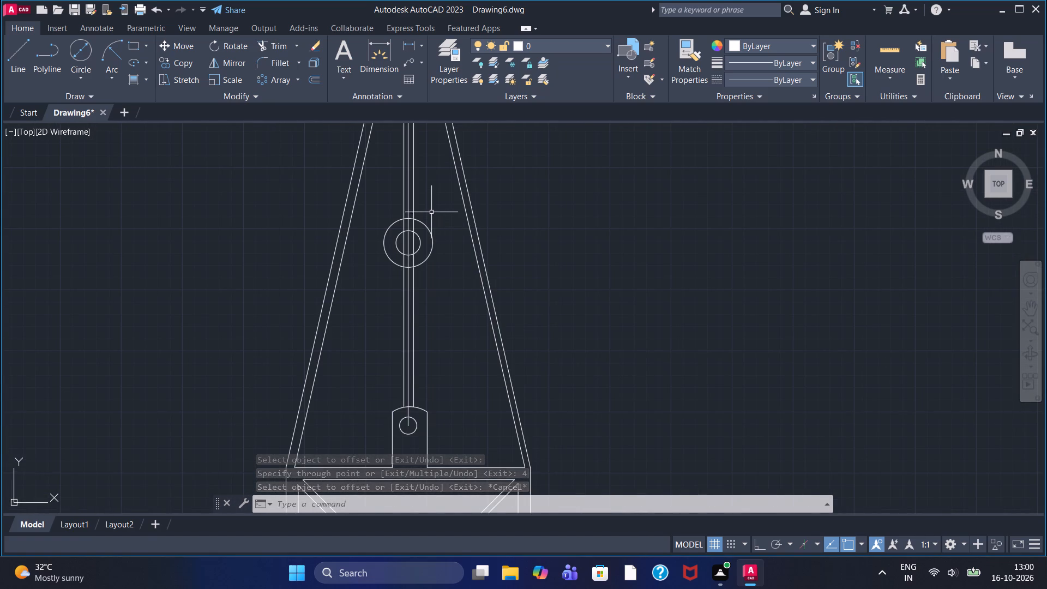
{"action": "left_click", "coordinate": [409, 207]}
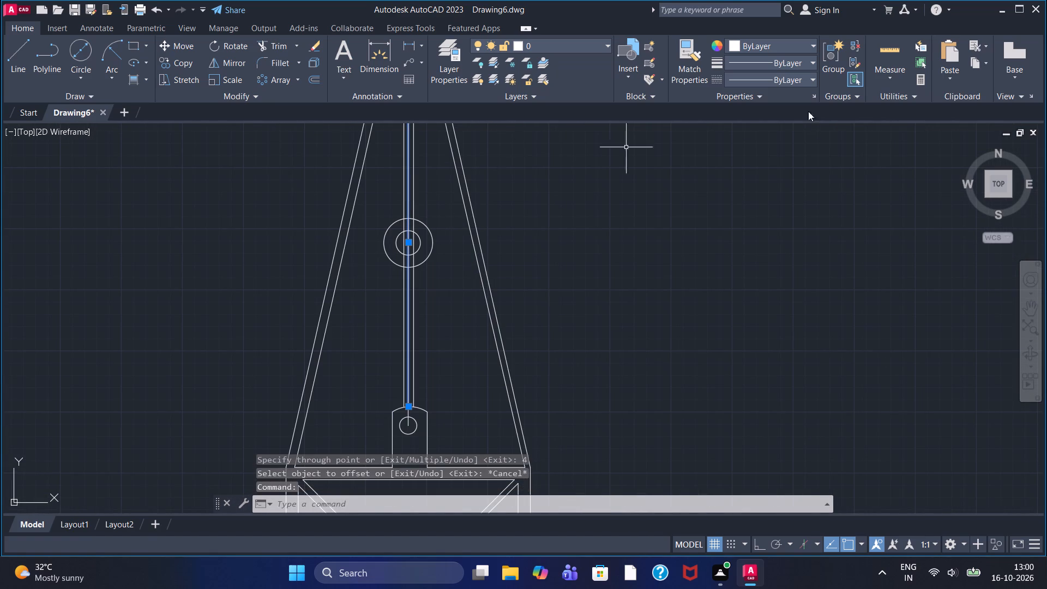
{"action": "left_click", "coordinate": [768, 82]}
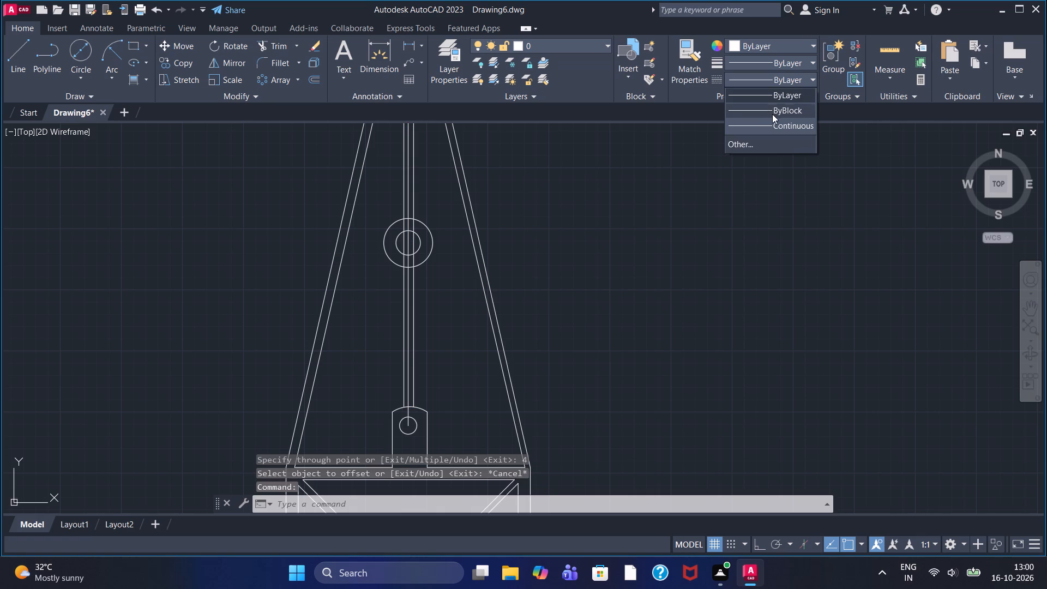
{"action": "left_click", "coordinate": [774, 147]}
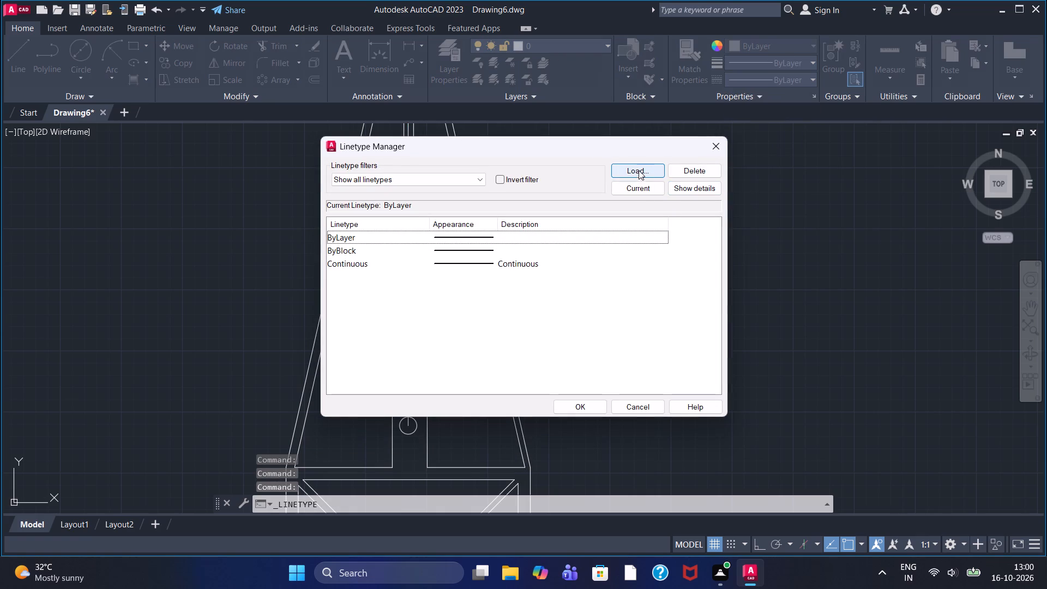
{"action": "left_click", "coordinate": [639, 170]}
{"action": "left_click", "coordinate": [582, 261]}
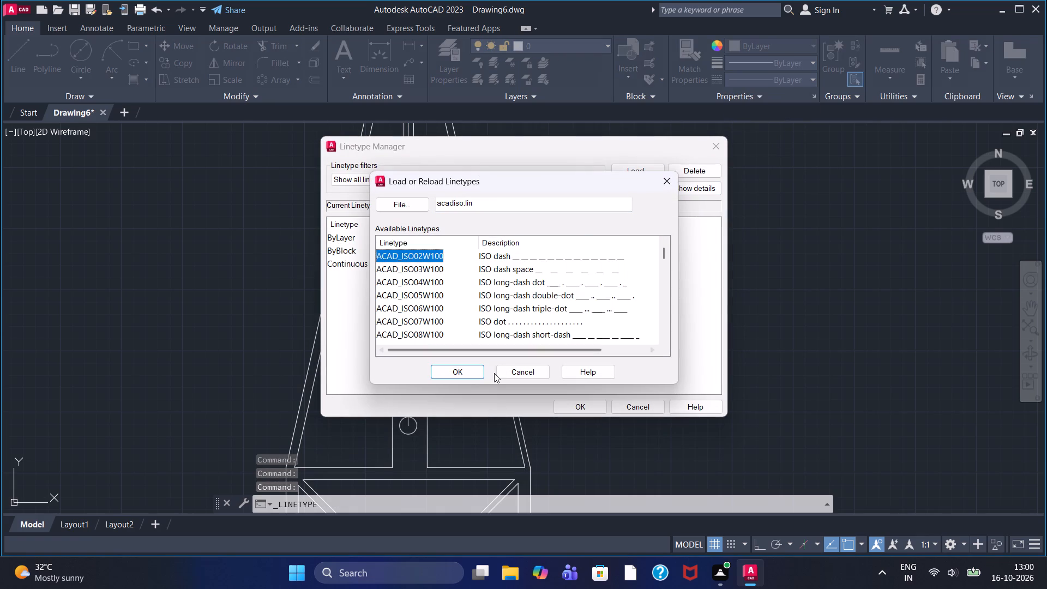
{"action": "left_click", "coordinate": [473, 374]}
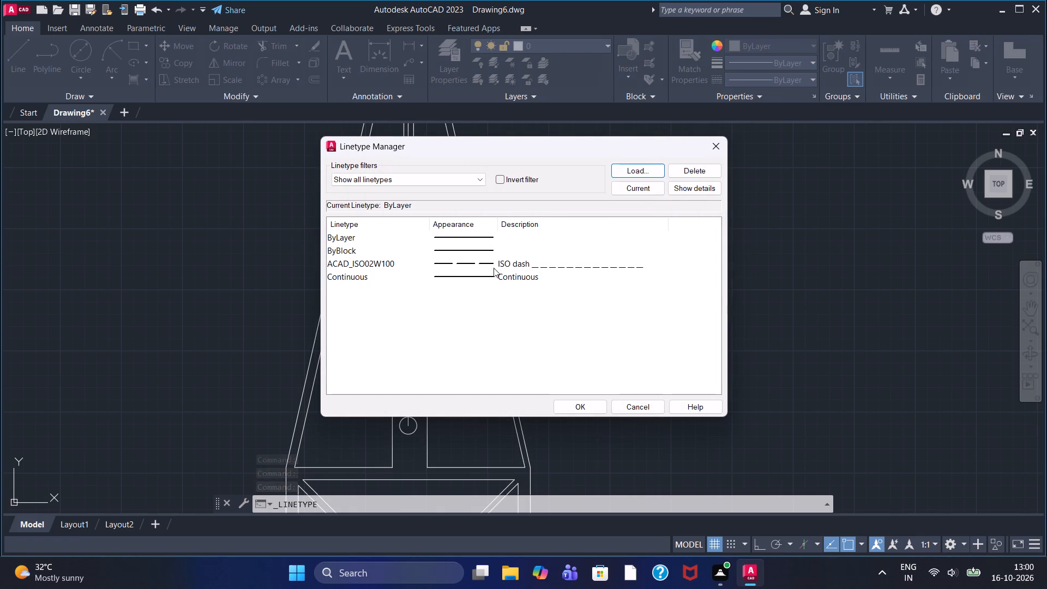
{"action": "left_click", "coordinate": [557, 263]}
{"action": "left_click", "coordinate": [581, 409]}
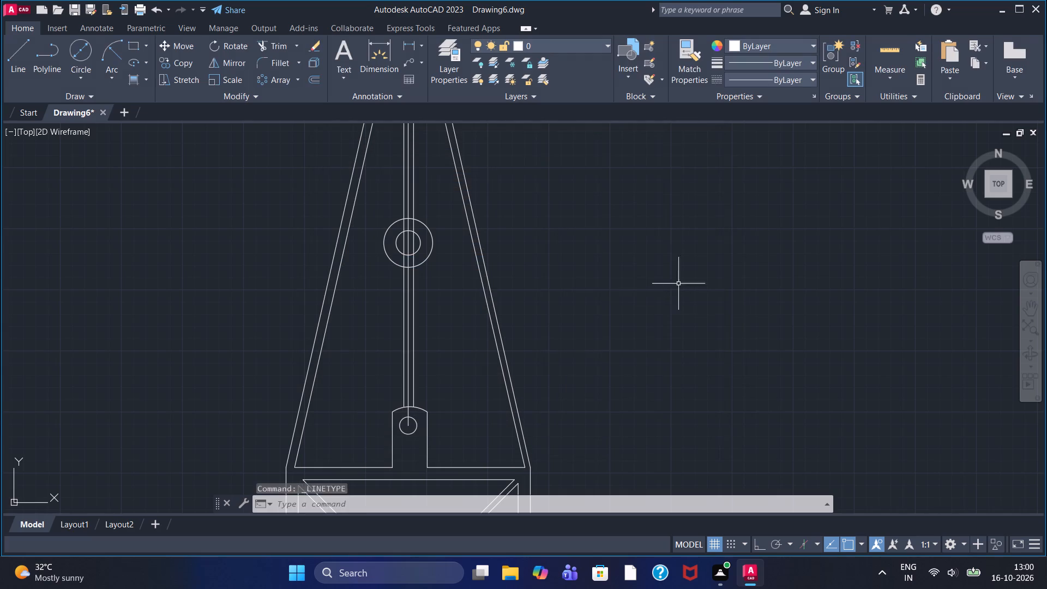
Assign the ACAD_ISO02W100 linetype to the vertical centre line between the two offset lines.
{"action": "left_click", "coordinate": [784, 84]}
{"action": "left_click", "coordinate": [786, 125]}
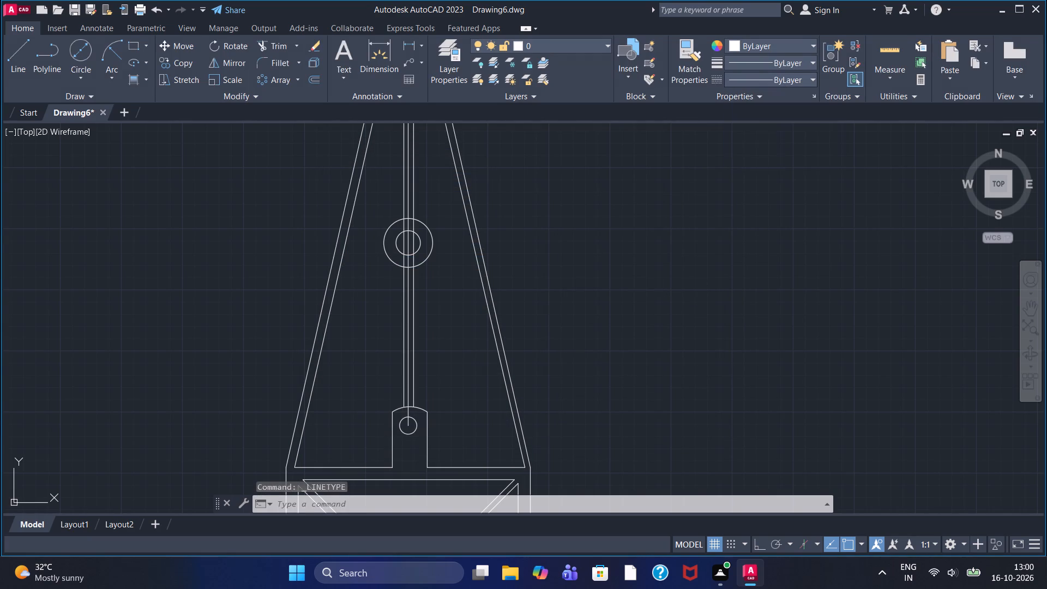
{"action": "left_click", "coordinate": [408, 190]}
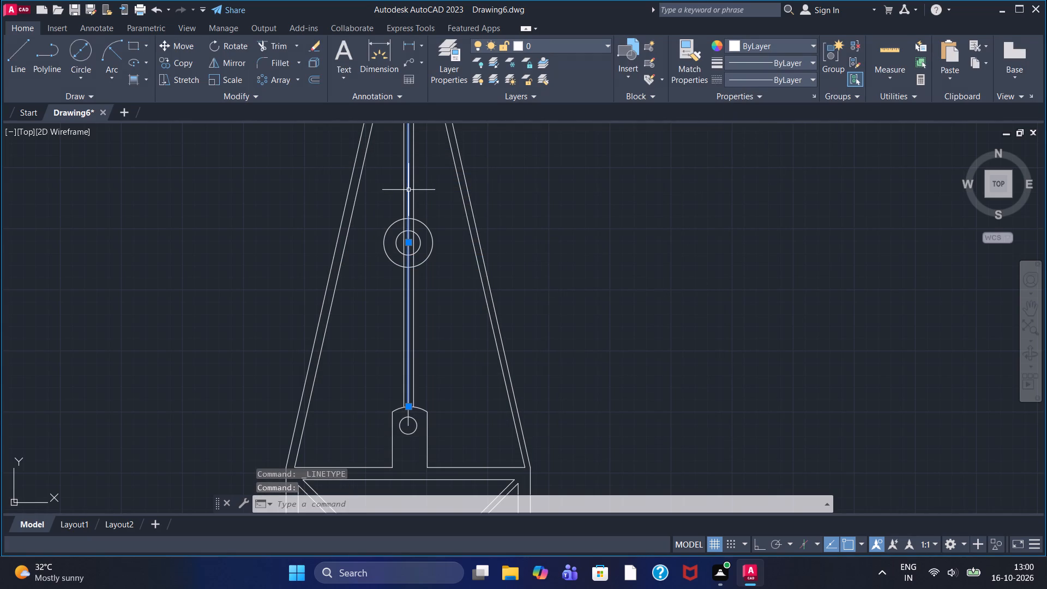
{"action": "left_click", "coordinate": [775, 82]}
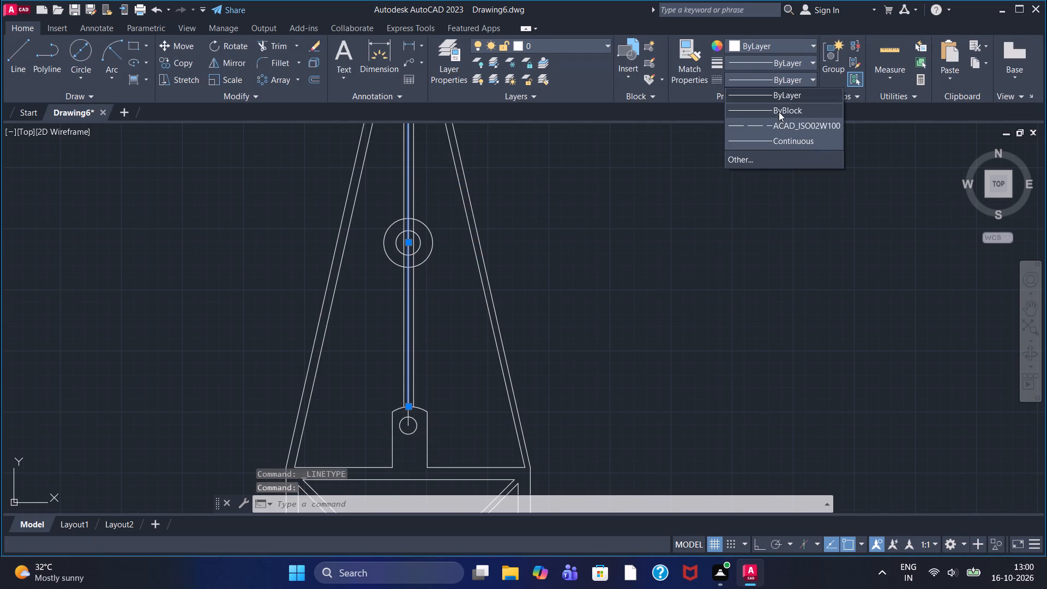
{"action": "left_click", "coordinate": [783, 123]}
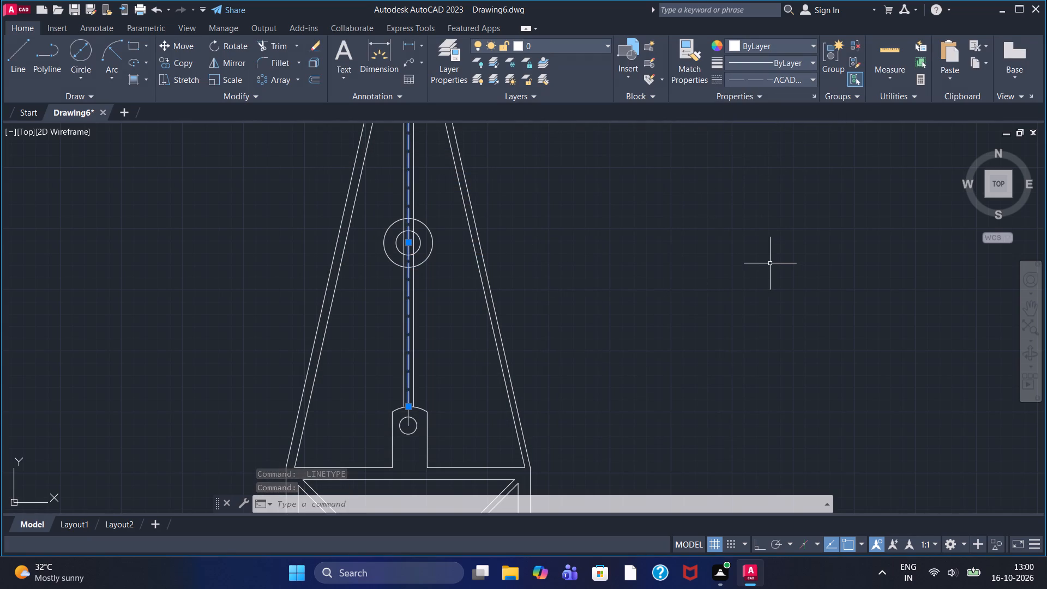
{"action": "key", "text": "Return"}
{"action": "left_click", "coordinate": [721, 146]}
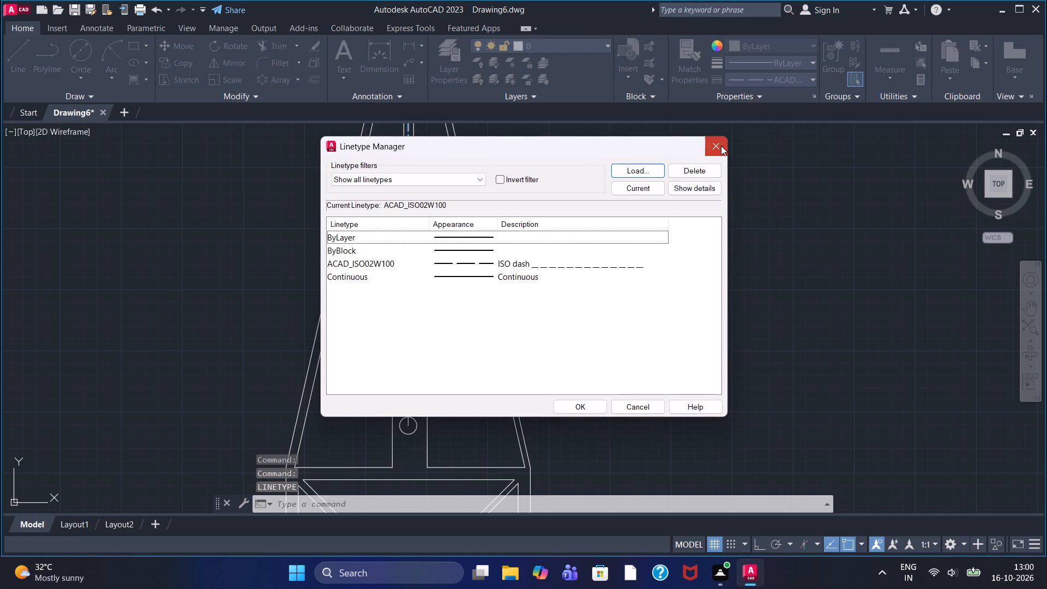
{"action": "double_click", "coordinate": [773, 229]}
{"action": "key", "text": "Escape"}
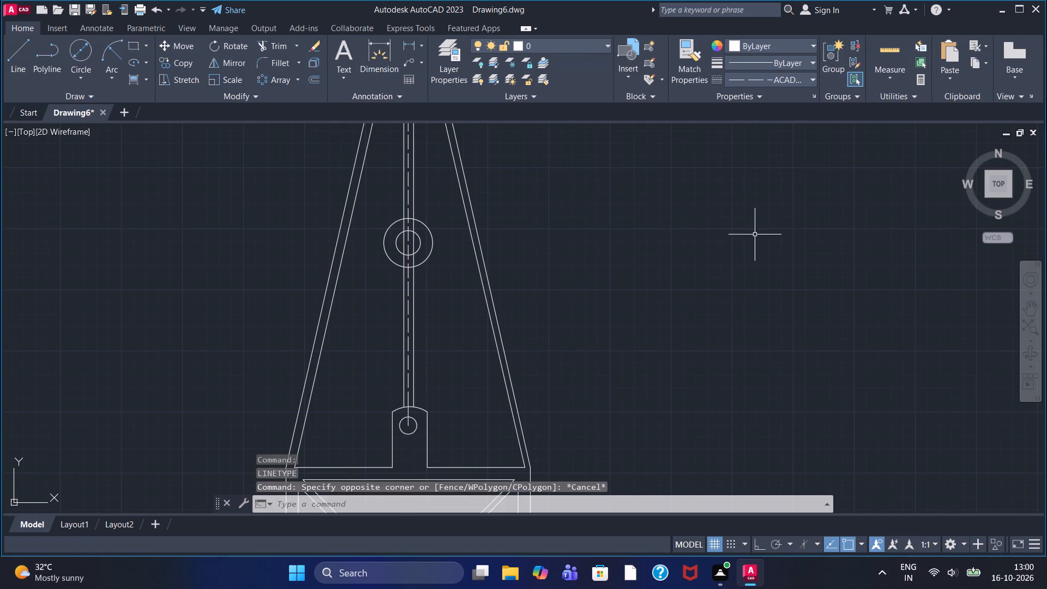
Examine the whole bracket and its arm for linework that still needs cleaning up.
{"action": "scroll", "coordinate": [667, 224], "scroll_direction": "up", "scroll_amount": 2}
{"action": "scroll", "coordinate": [601, 235], "scroll_direction": "down", "scroll_amount": 4}
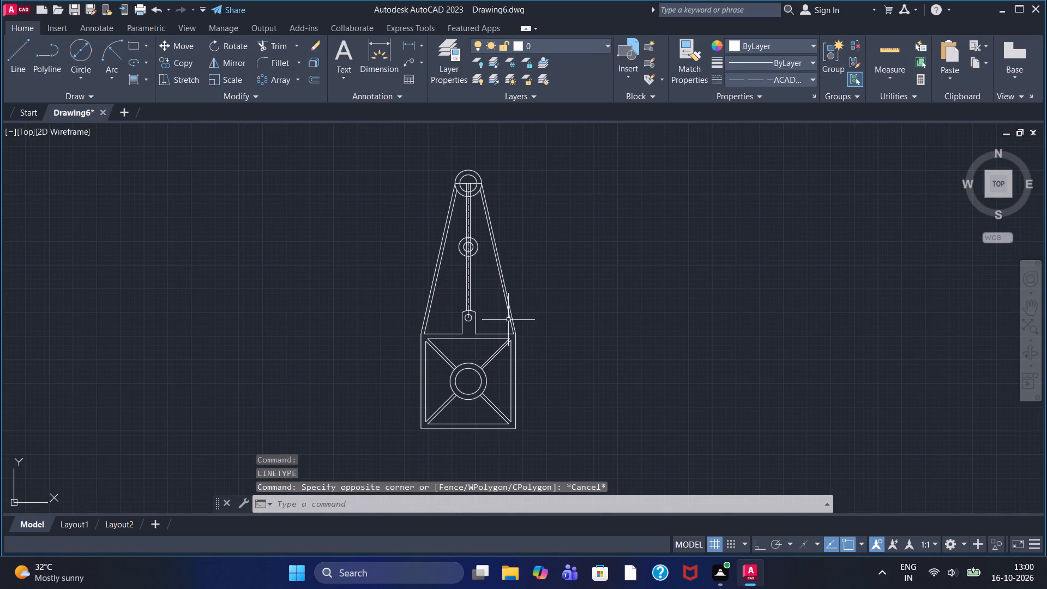
{"action": "scroll", "coordinate": [508, 320], "scroll_direction": "up", "scroll_amount": 1}
{"action": "scroll", "coordinate": [508, 320], "scroll_direction": "down", "scroll_amount": 1}
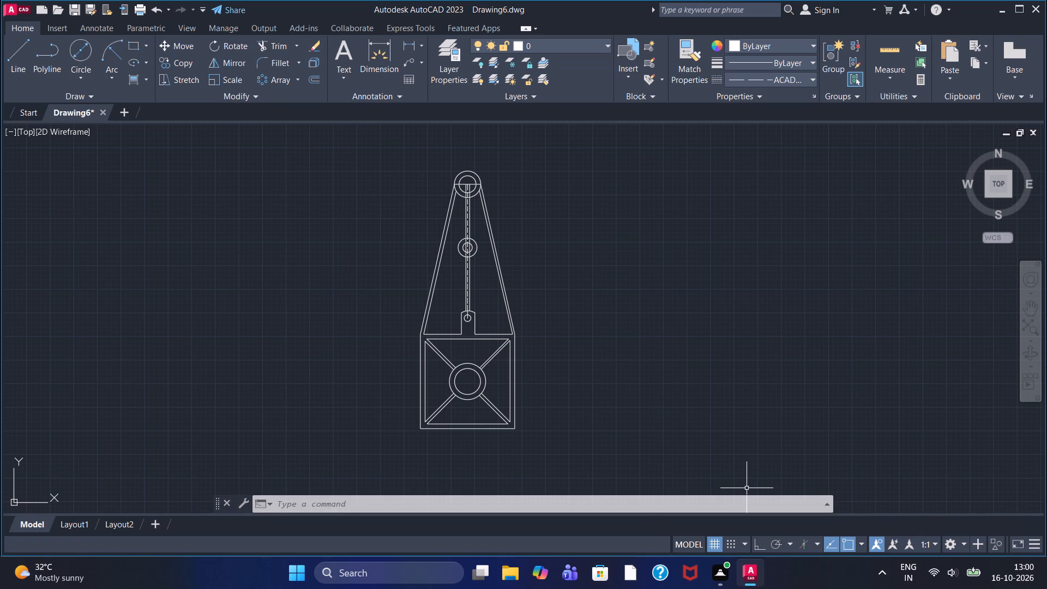
{"action": "scroll", "coordinate": [817, 534], "scroll_direction": "up", "scroll_amount": 1}
{"action": "scroll", "coordinate": [815, 530], "scroll_direction": "down", "scroll_amount": 1}
{"action": "scroll", "coordinate": [471, 245], "scroll_direction": "up", "scroll_amount": 2}
{"action": "scroll", "coordinate": [471, 242], "scroll_direction": "down", "scroll_amount": 1}
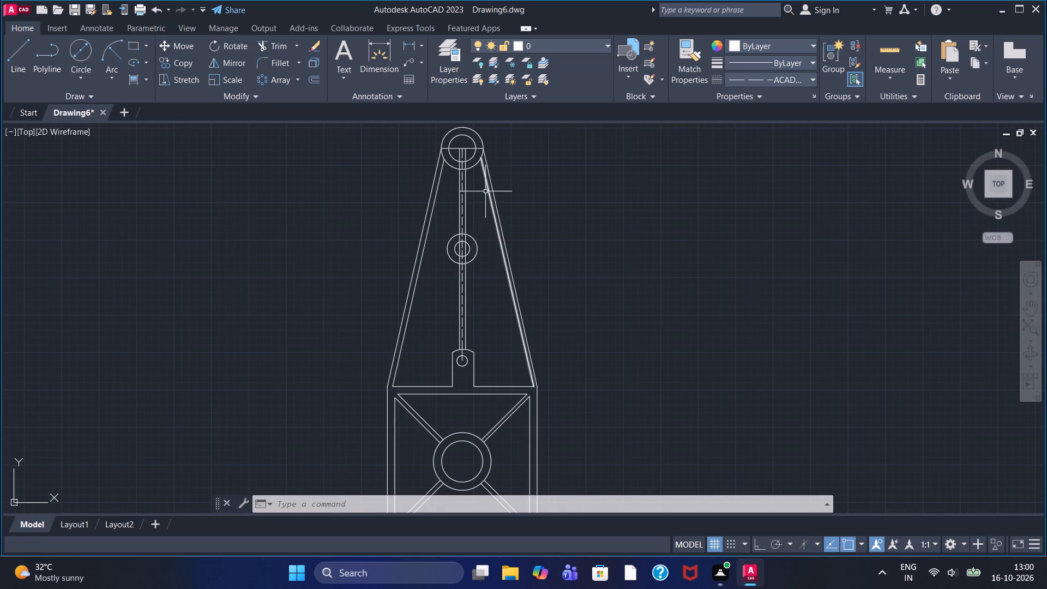
Trim the horizontal line across the top end circles on both sides, up to the rib's offset lines.
{"action": "scroll", "coordinate": [476, 148], "scroll_direction": "up", "scroll_amount": 2}
{"action": "middle_click_drag", "start_coordinate": [306, 154], "coordinate": [289, 209]}
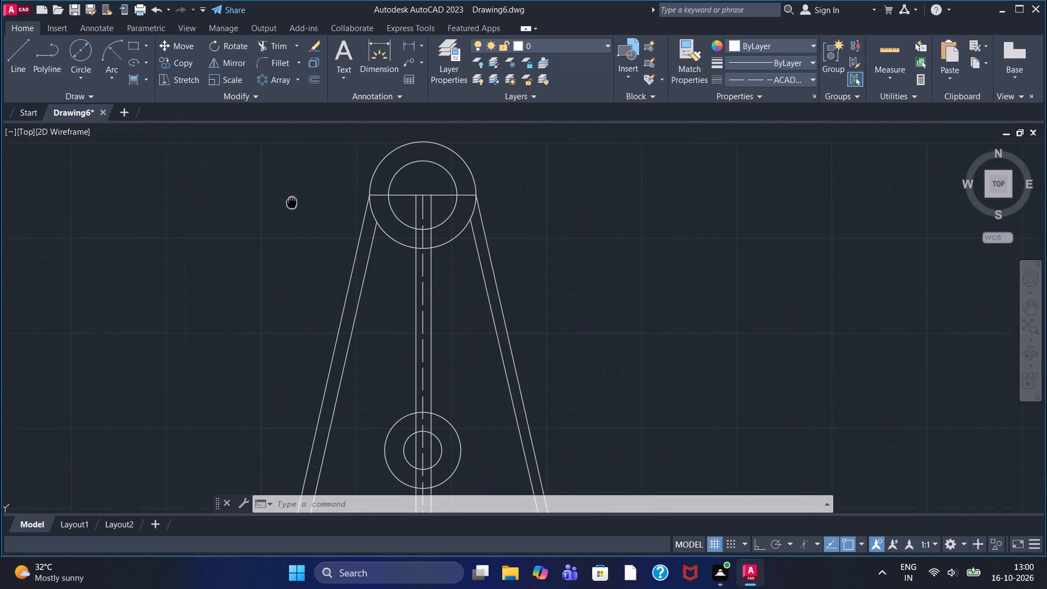
{"action": "middle_click_drag", "start_coordinate": [289, 209], "coordinate": [289, 210]}
{"action": "left_click", "coordinate": [282, 44]}
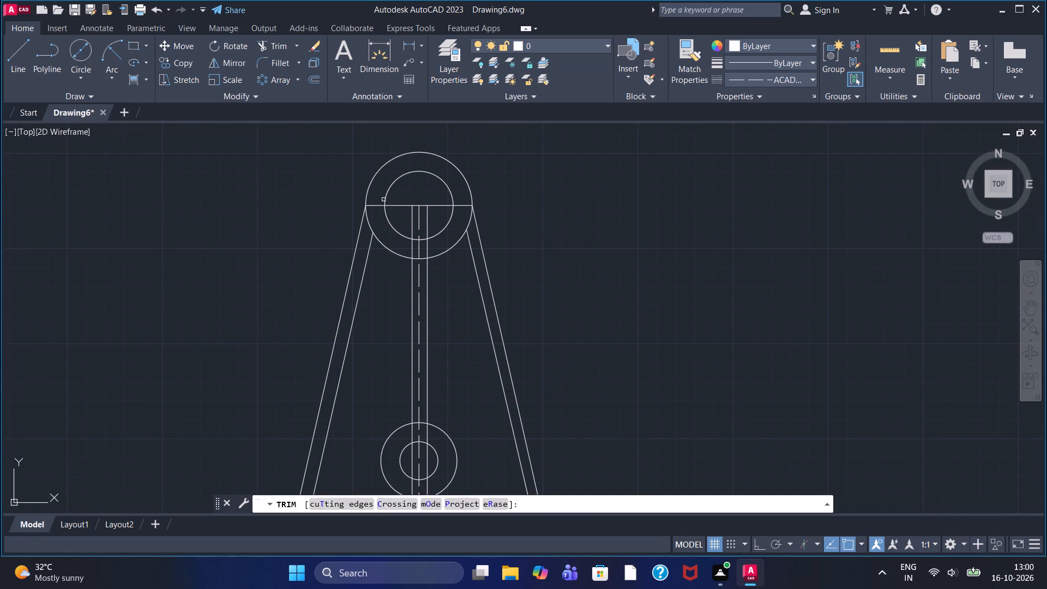
{"action": "left_click", "coordinate": [372, 209]}
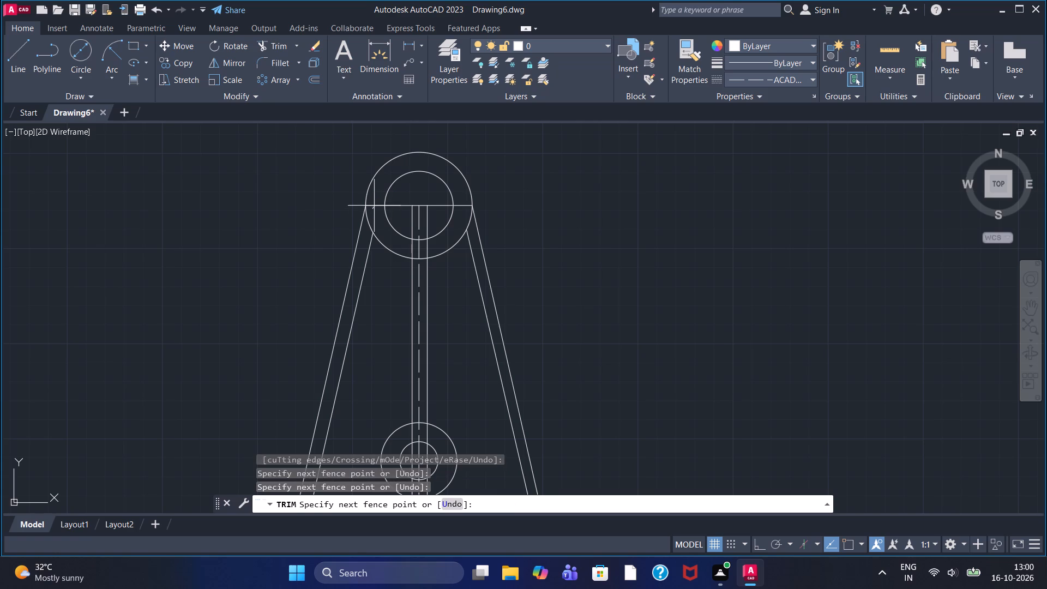
{"action": "left_click", "coordinate": [377, 199]}
{"action": "left_click", "coordinate": [460, 206]}
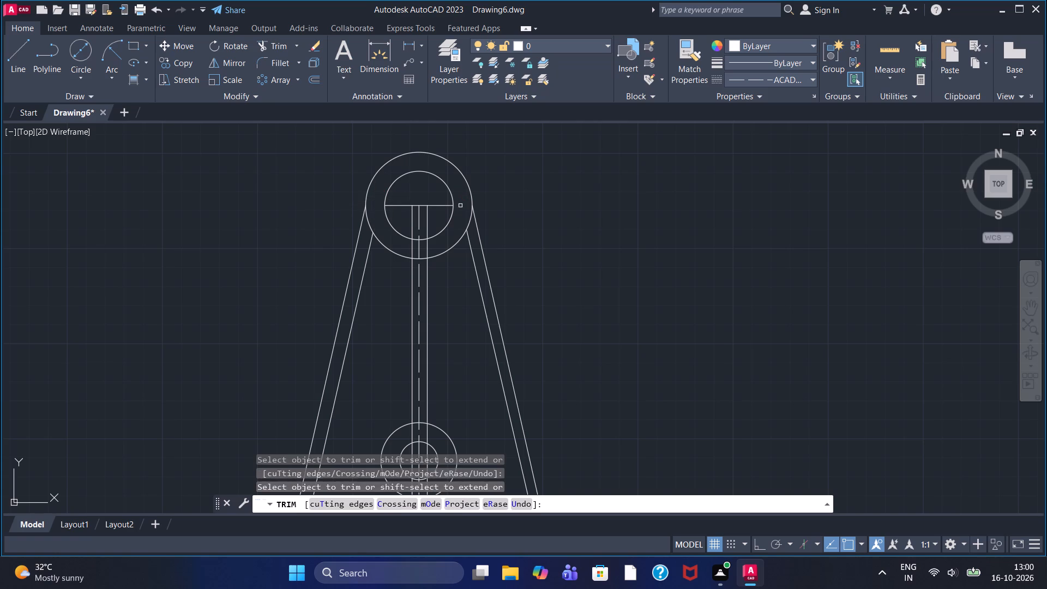
{"action": "left_click", "coordinate": [447, 204]}
{"action": "left_click", "coordinate": [396, 206]}
Trim the rib lines, centre line and remaining horizontal pieces inside the outer end circle at the arm's top.
{"action": "left_click", "coordinate": [412, 215]}
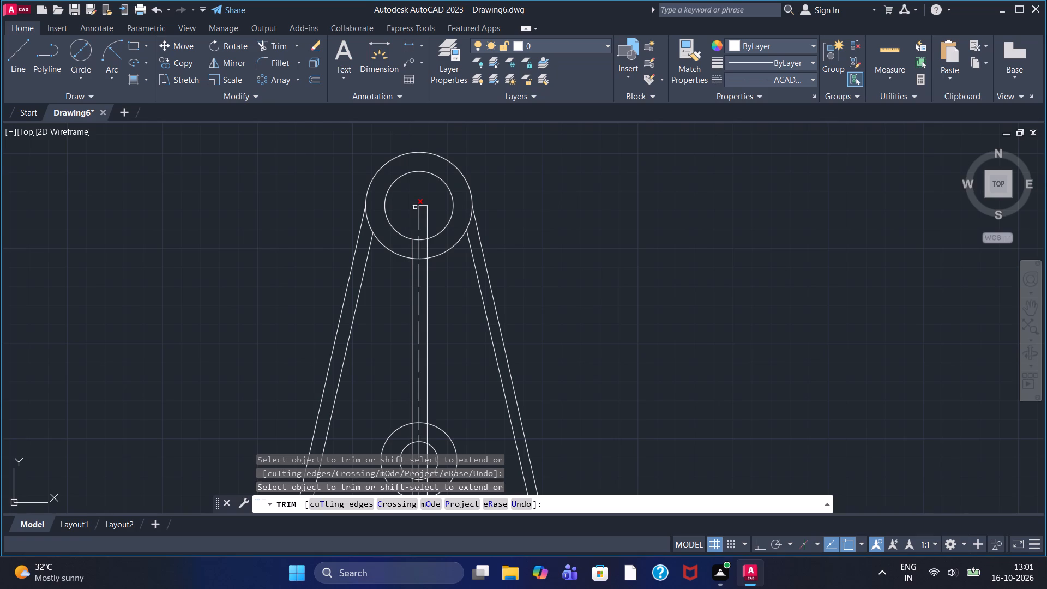
{"action": "left_click", "coordinate": [415, 207]}
{"action": "left_click", "coordinate": [418, 212]}
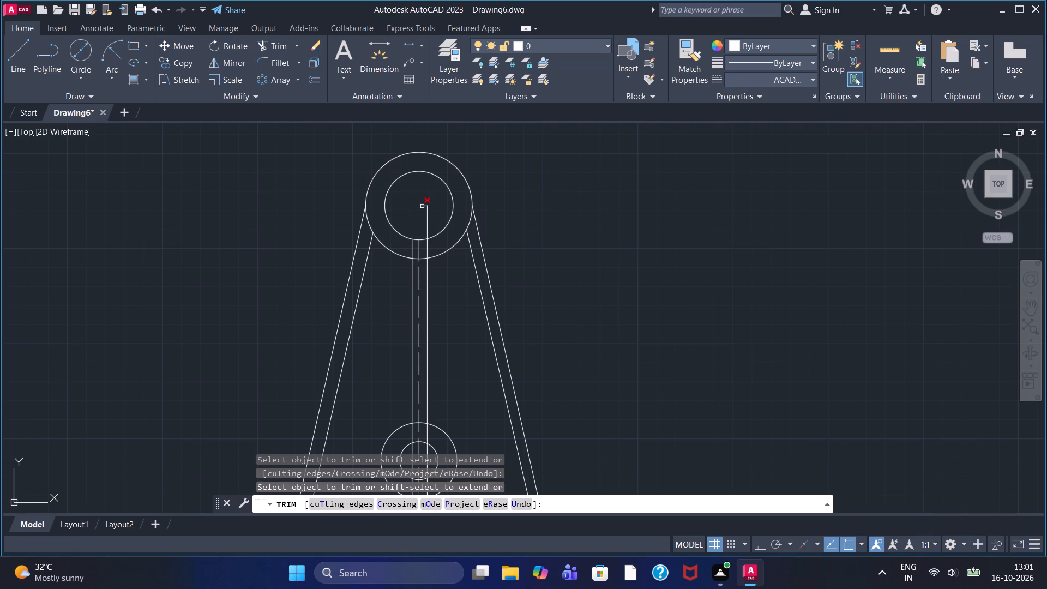
{"action": "left_click", "coordinate": [422, 206]}
{"action": "left_click", "coordinate": [429, 218]}
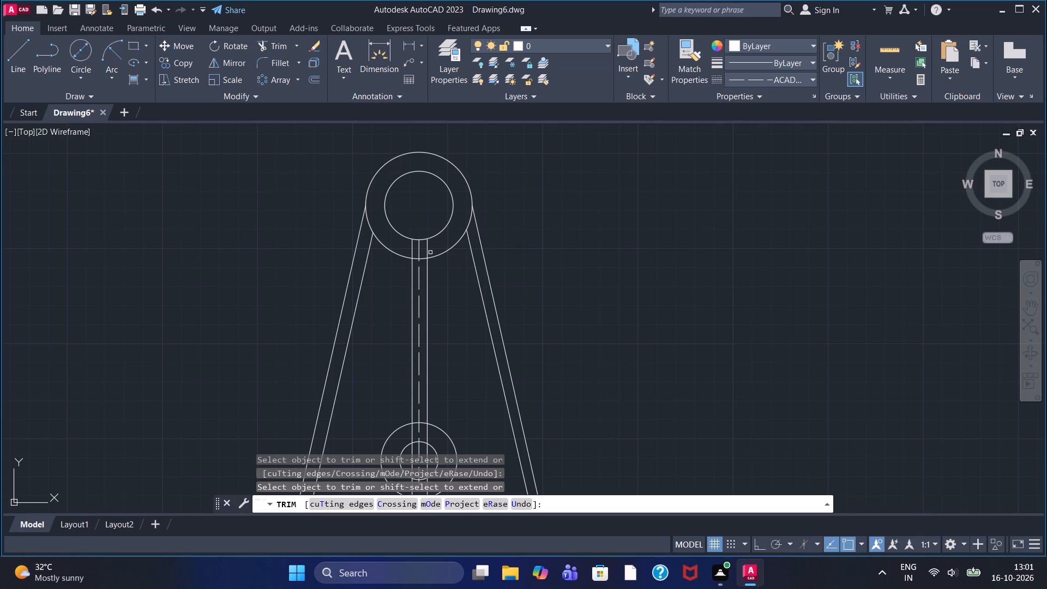
{"action": "left_click", "coordinate": [426, 251]}
{"action": "left_click", "coordinate": [419, 249]}
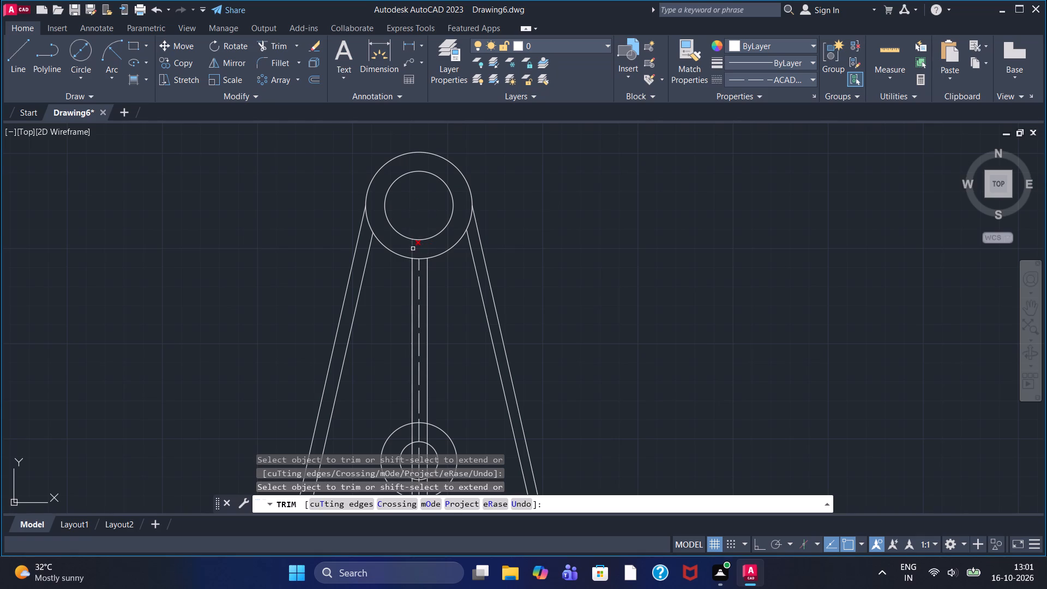
{"action": "left_click", "coordinate": [413, 249]}
Examine the arm from the end circles down to the arched slot for leftover lines.
{"action": "scroll", "coordinate": [494, 278], "scroll_direction": "up", "scroll_amount": 2}
{"action": "scroll", "coordinate": [478, 277], "scroll_direction": "down", "scroll_amount": 3}
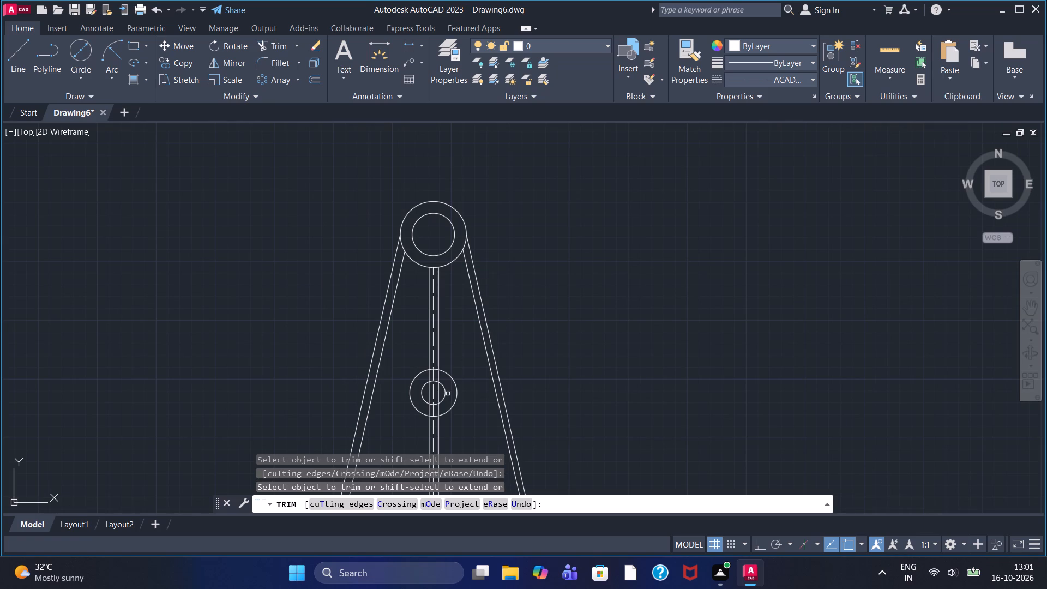
{"action": "scroll", "coordinate": [477, 418], "scroll_direction": "down", "scroll_amount": 2}
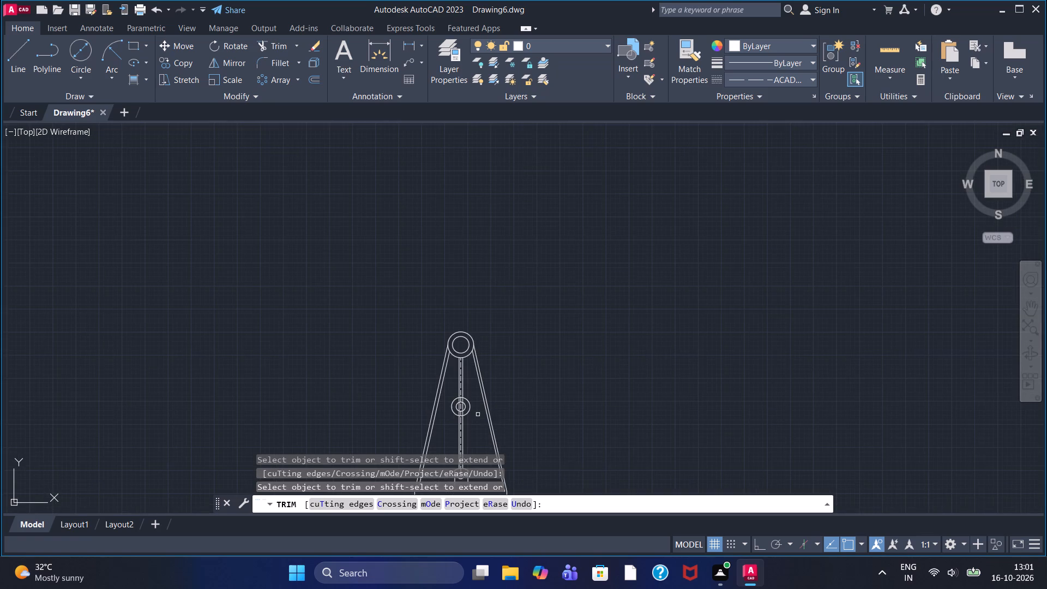
{"action": "middle_click_drag", "start_coordinate": [564, 389], "coordinate": [583, 262]}
{"action": "scroll", "coordinate": [496, 306], "scroll_direction": "up", "scroll_amount": 2}
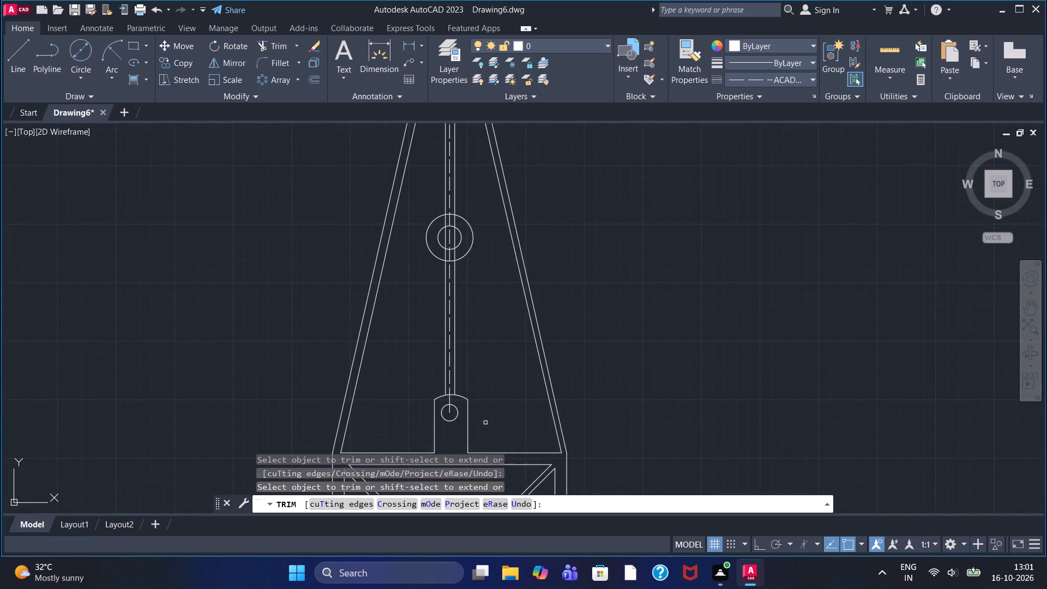
{"action": "scroll", "coordinate": [500, 424], "scroll_direction": "up", "scroll_amount": 2}
{"action": "scroll", "coordinate": [458, 417], "scroll_direction": "down", "scroll_amount": 4}
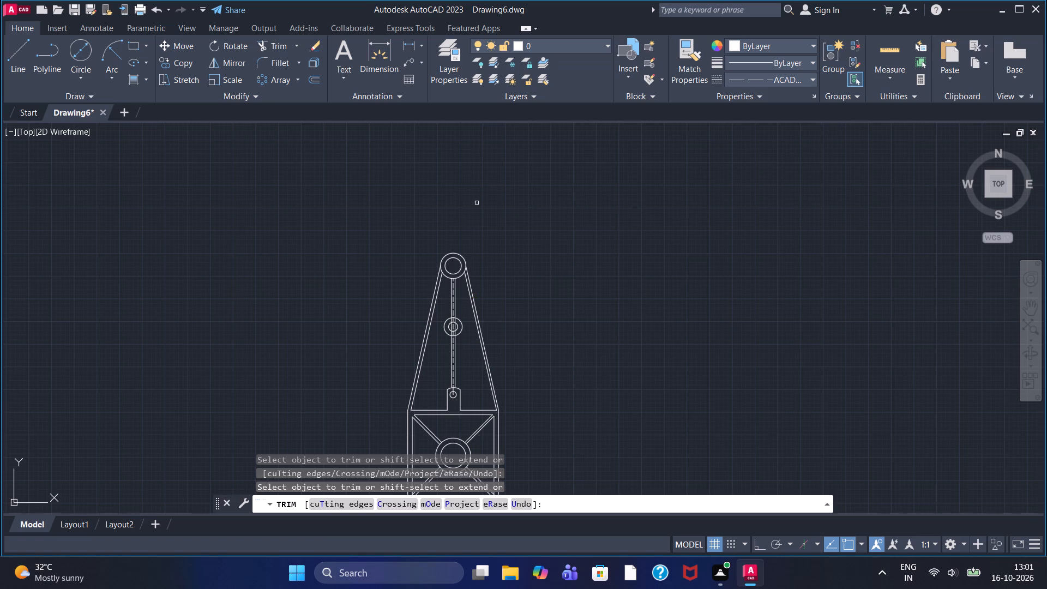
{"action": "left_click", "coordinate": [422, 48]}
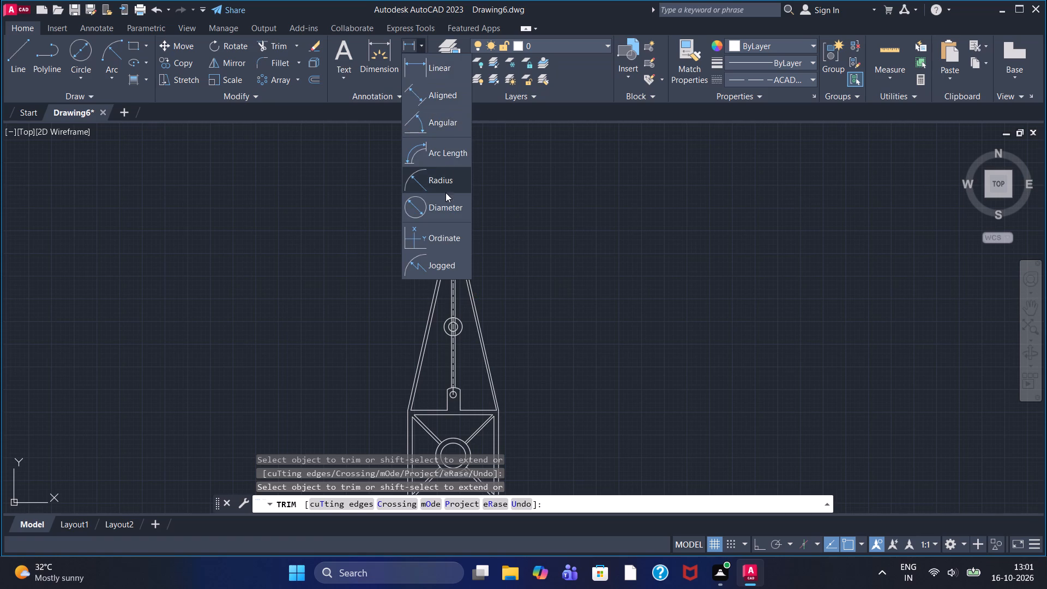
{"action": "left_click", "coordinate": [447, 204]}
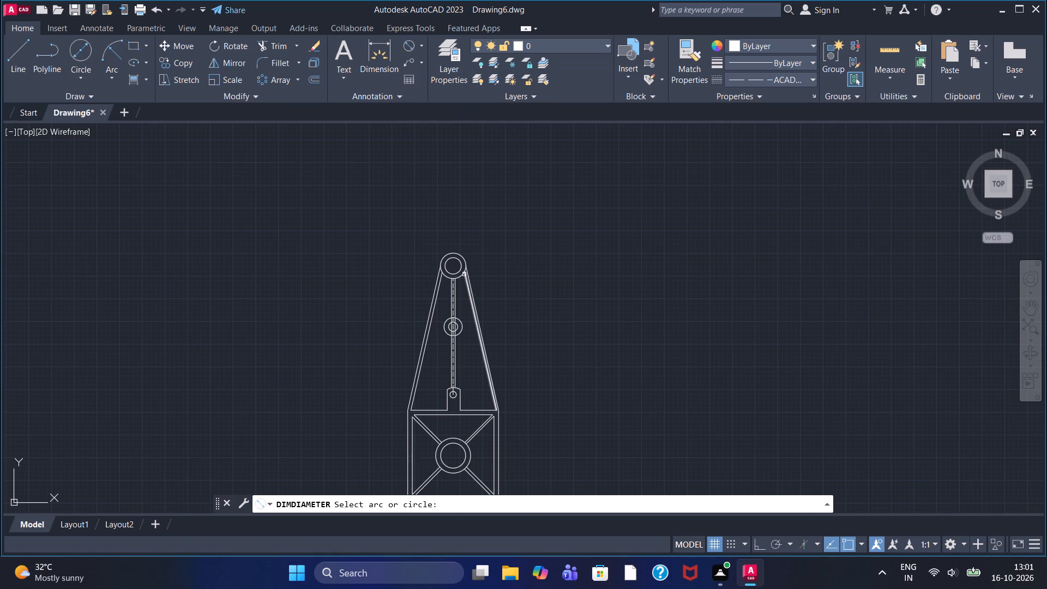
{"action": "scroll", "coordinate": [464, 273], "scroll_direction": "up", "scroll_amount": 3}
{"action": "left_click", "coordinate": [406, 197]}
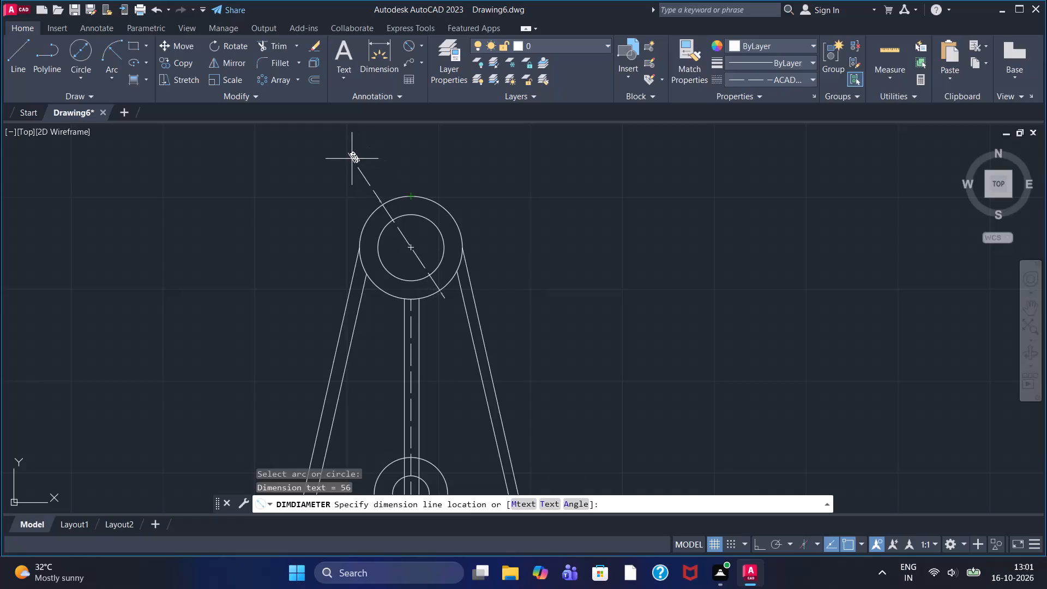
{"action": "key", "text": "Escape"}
Set the current linetype to ByBlock.
{"action": "left_click", "coordinate": [792, 76]}
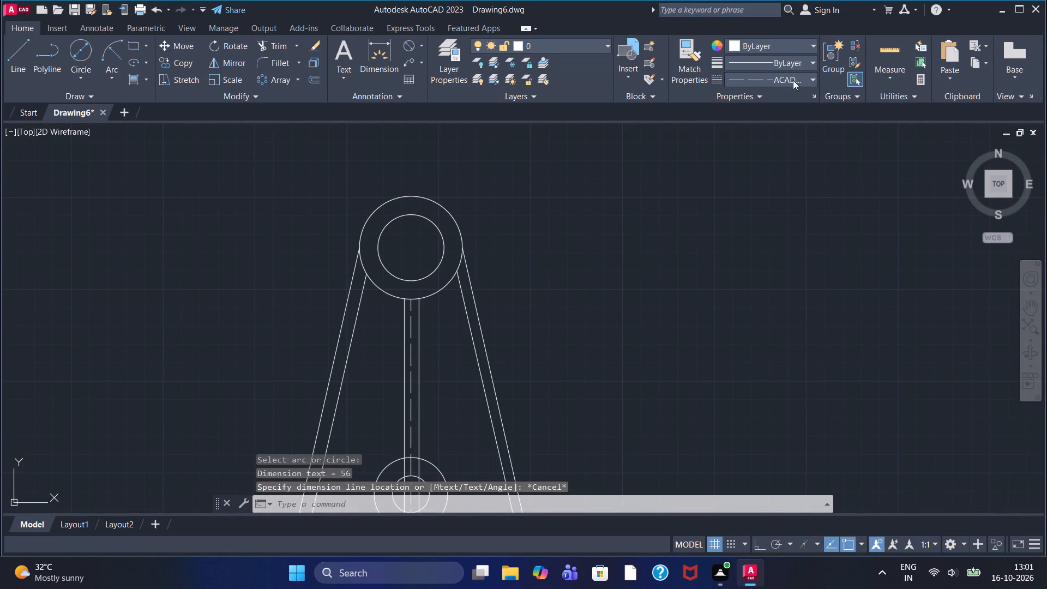
{"action": "left_click", "coordinate": [800, 108]}
Modify the ISO-25 dimension style to text height 5, linear precision 0 and ISO standard text alignment, and make it current.
{"action": "left_click", "coordinate": [370, 93]}
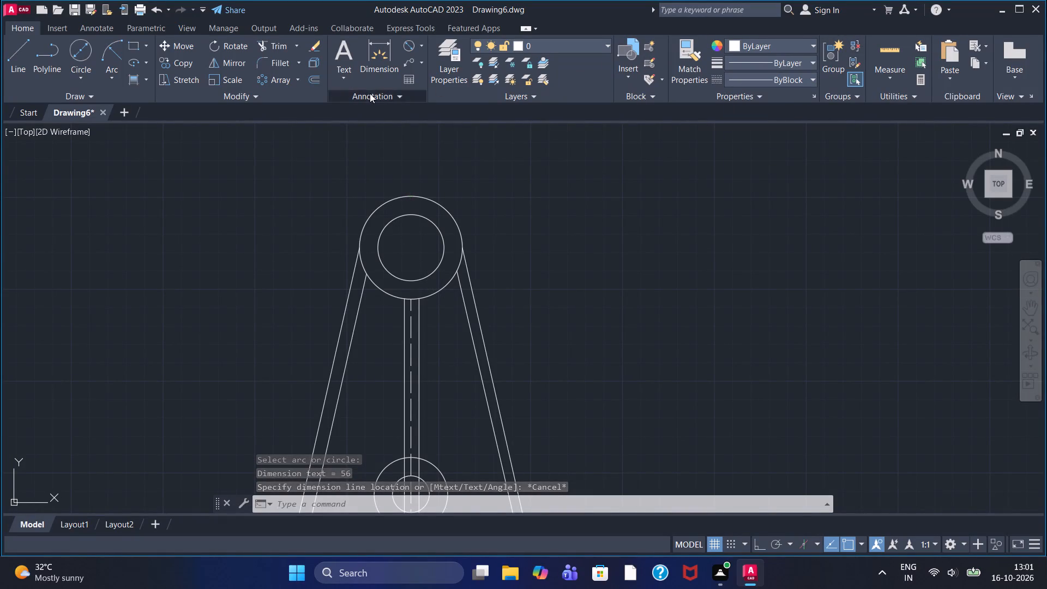
{"action": "left_click", "coordinate": [332, 134]}
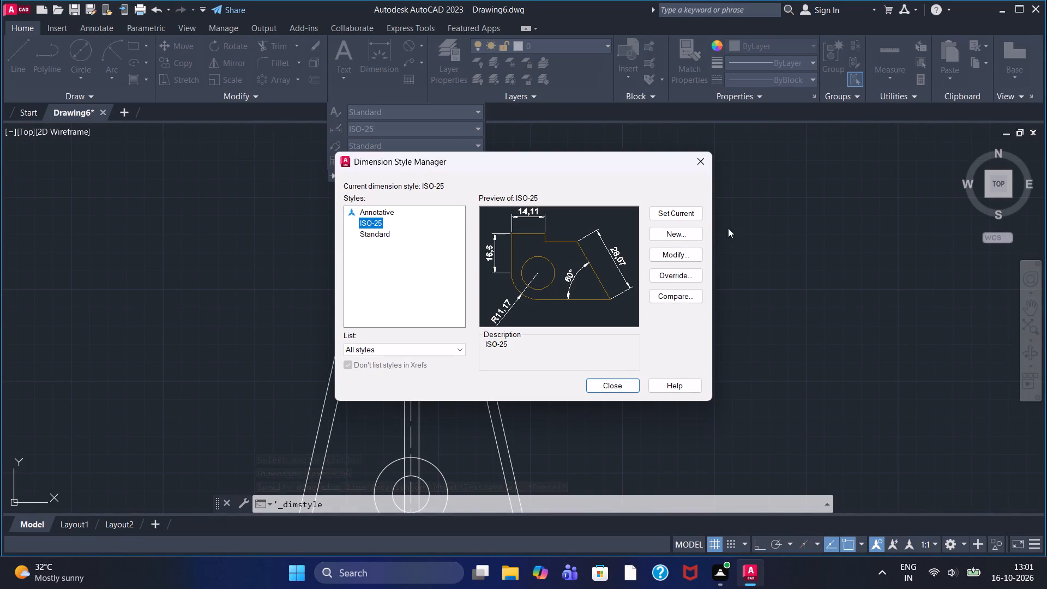
{"action": "left_click", "coordinate": [682, 255]}
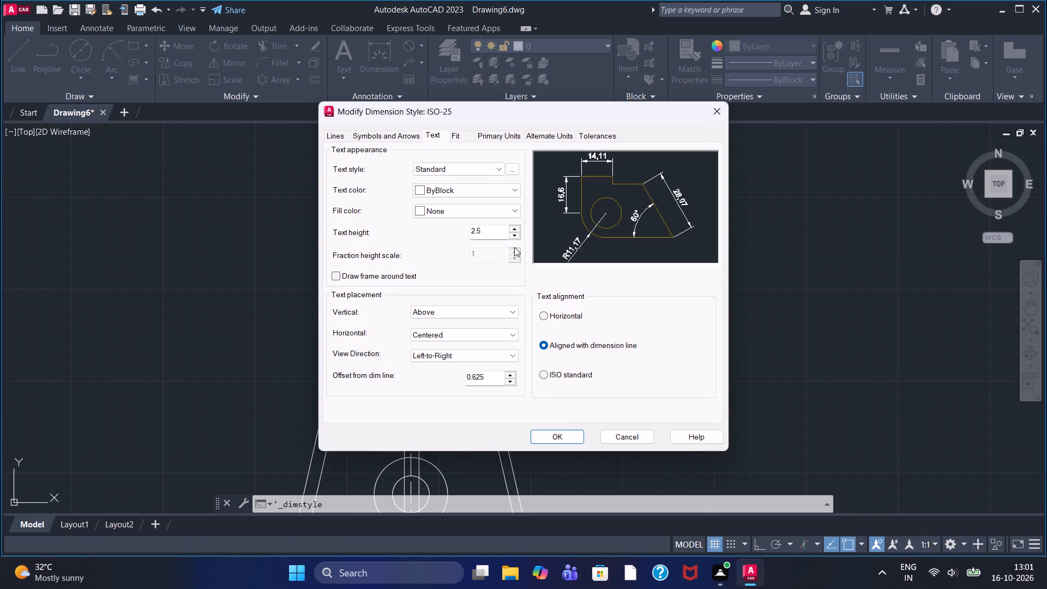
{"action": "left_click_drag", "start_coordinate": [498, 232], "coordinate": [359, 219]}
{"action": "key", "text": "5"}
{"action": "key", "text": "Return"}
{"action": "left_click", "coordinate": [486, 140]}
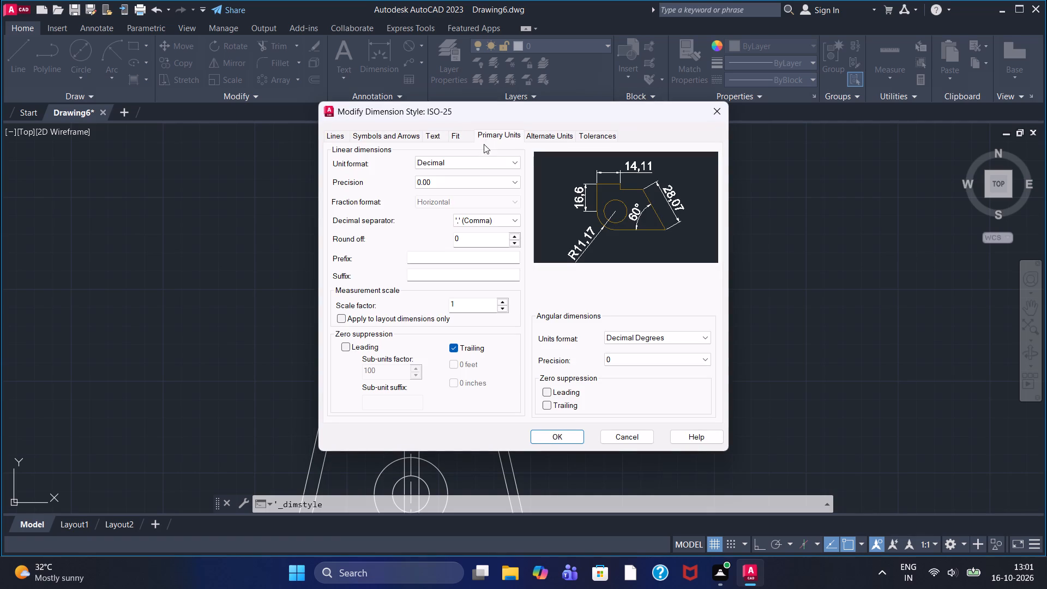
{"action": "left_click", "coordinate": [476, 185]}
{"action": "double_click", "coordinate": [471, 195]}
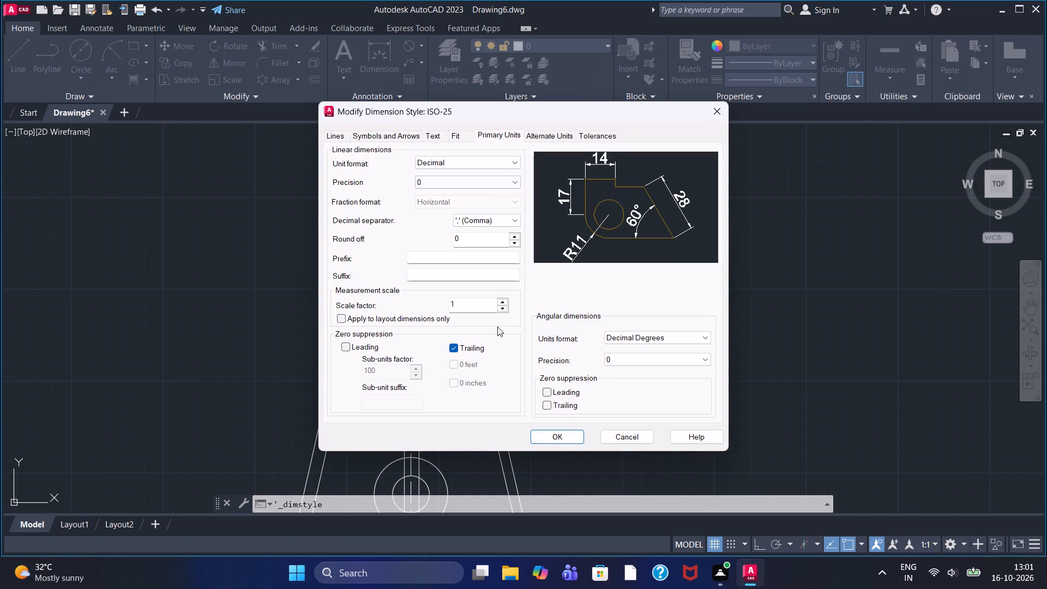
{"action": "left_click", "coordinate": [432, 139]}
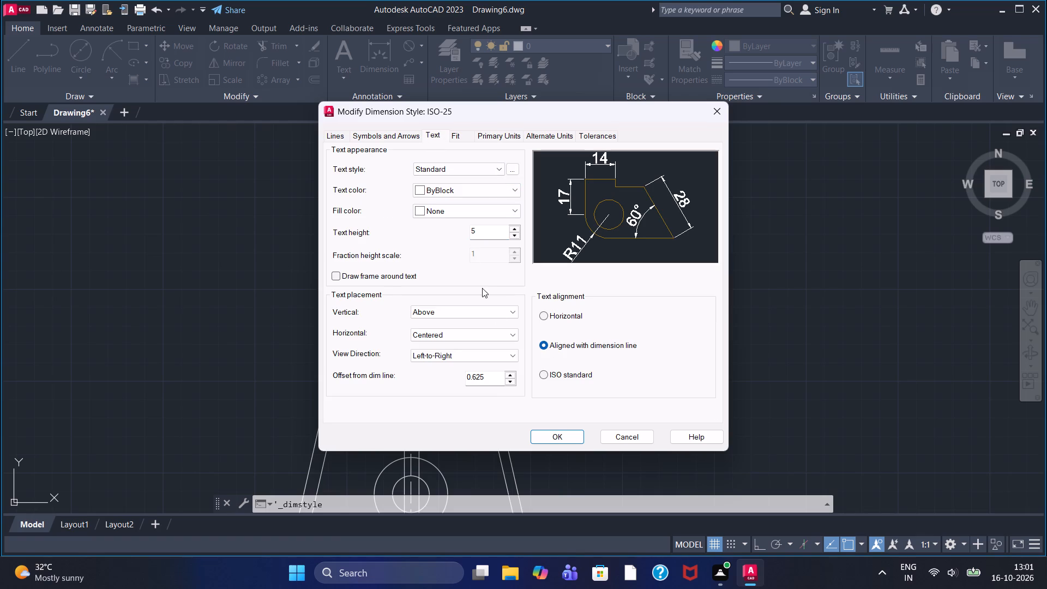
{"action": "left_click", "coordinate": [543, 377]}
{"action": "left_click", "coordinate": [557, 440]}
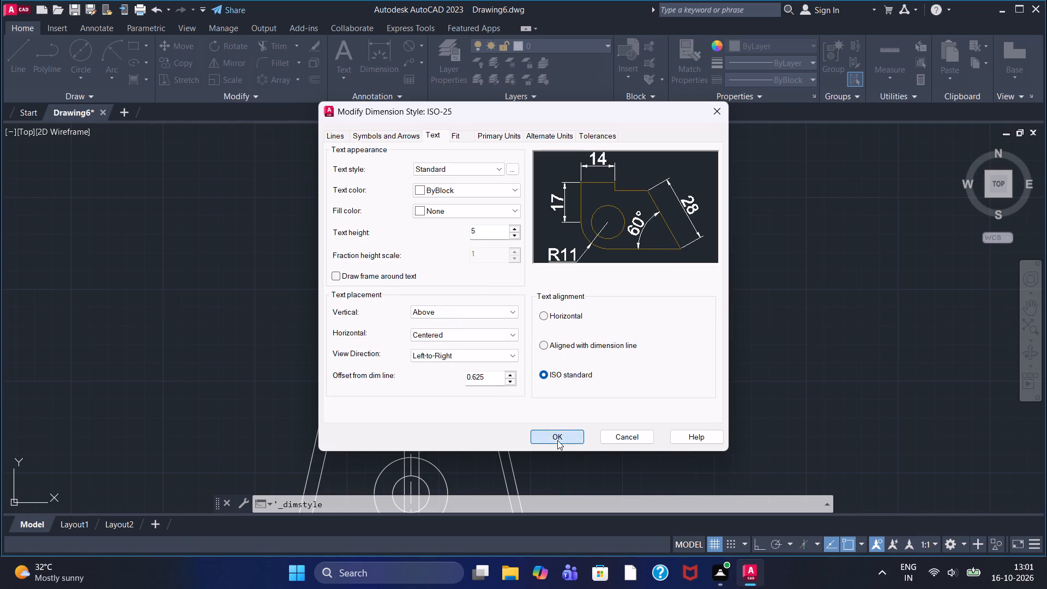
{"action": "left_click", "coordinate": [691, 212]}
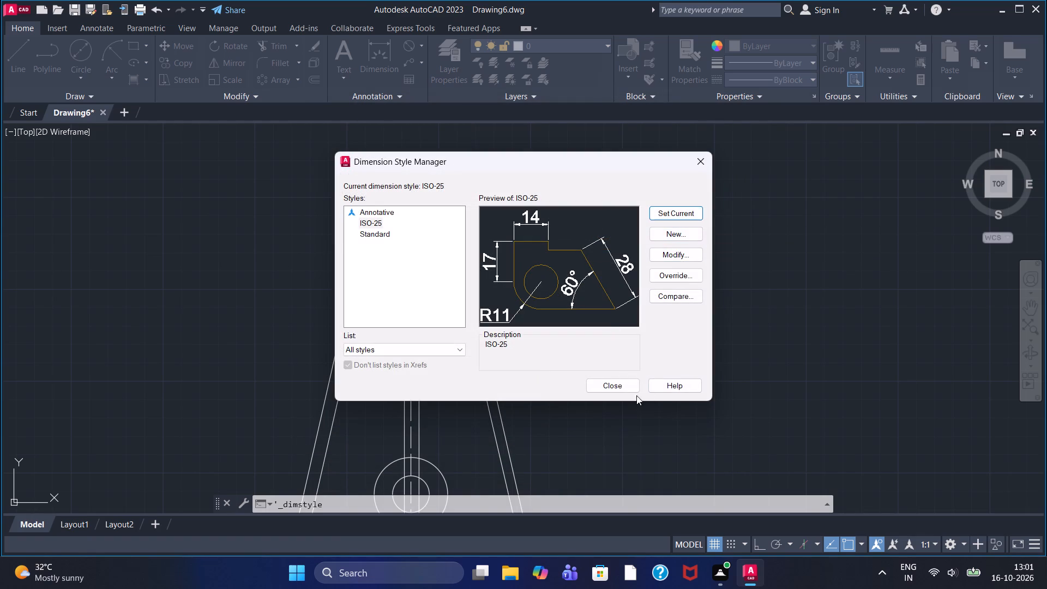
{"action": "left_click", "coordinate": [624, 385]}
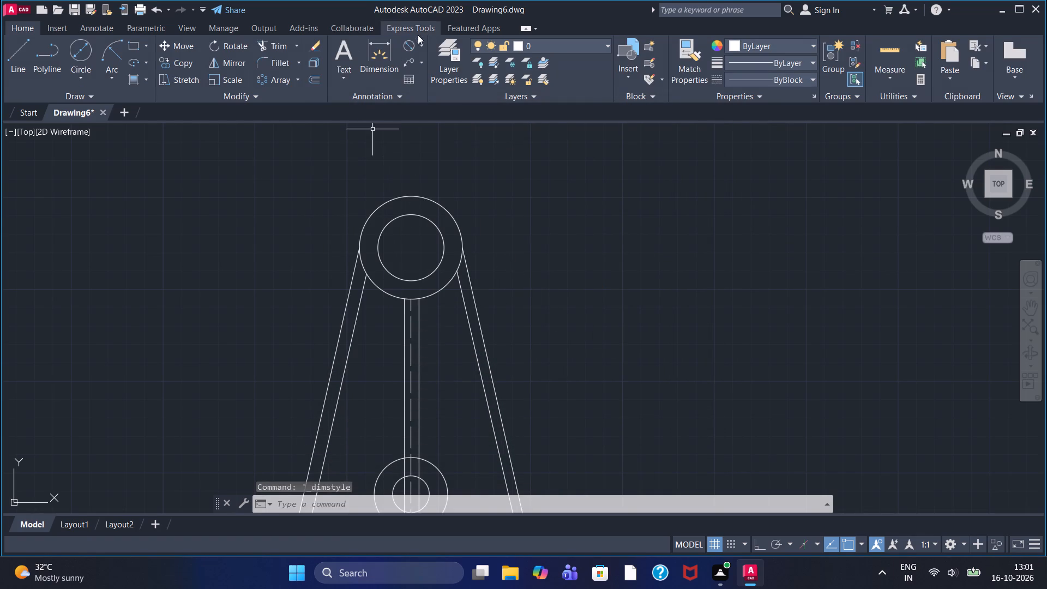
Add diameter dimensions to the outer and inner end circles at the arm's top, with text outside the circles.
{"action": "left_click", "coordinate": [411, 41]}
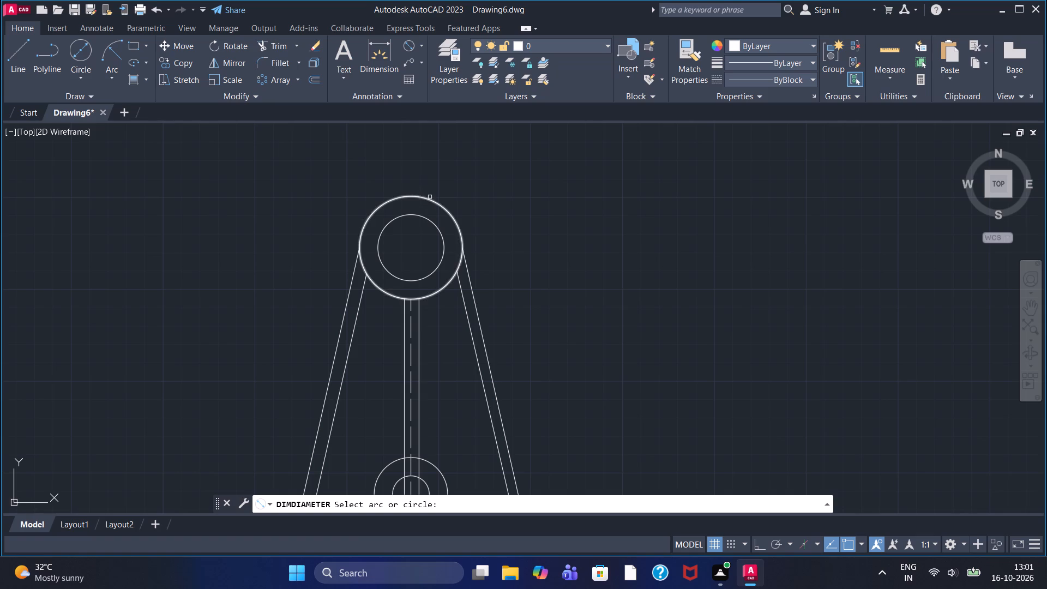
{"action": "left_click", "coordinate": [430, 197]}
{"action": "double_click", "coordinate": [432, 202]}
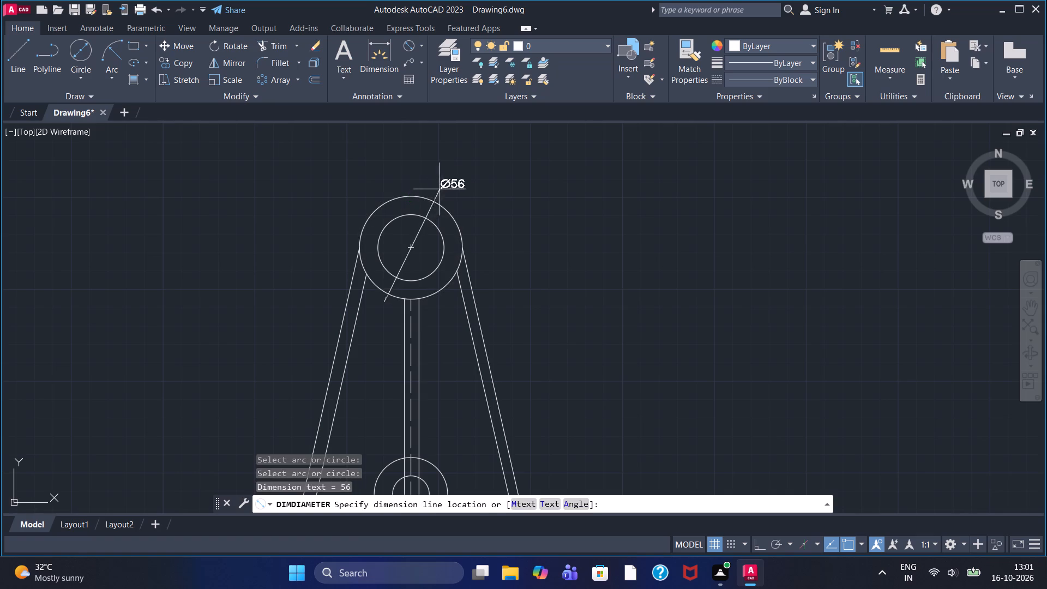
{"action": "left_click", "coordinate": [479, 158]}
{"action": "left_click", "coordinate": [443, 242]}
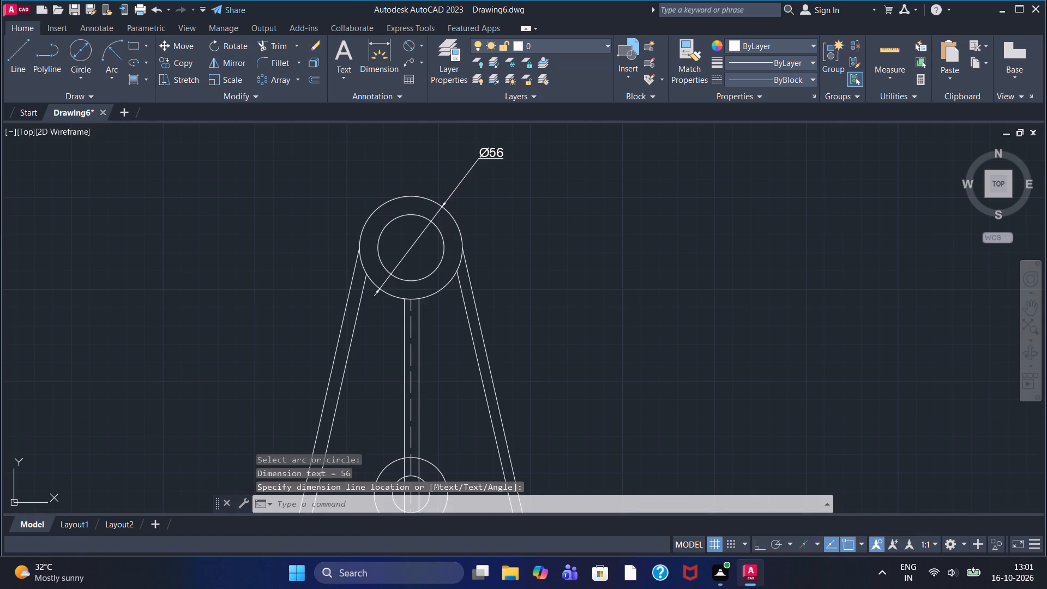
{"action": "key", "text": "Escape"}
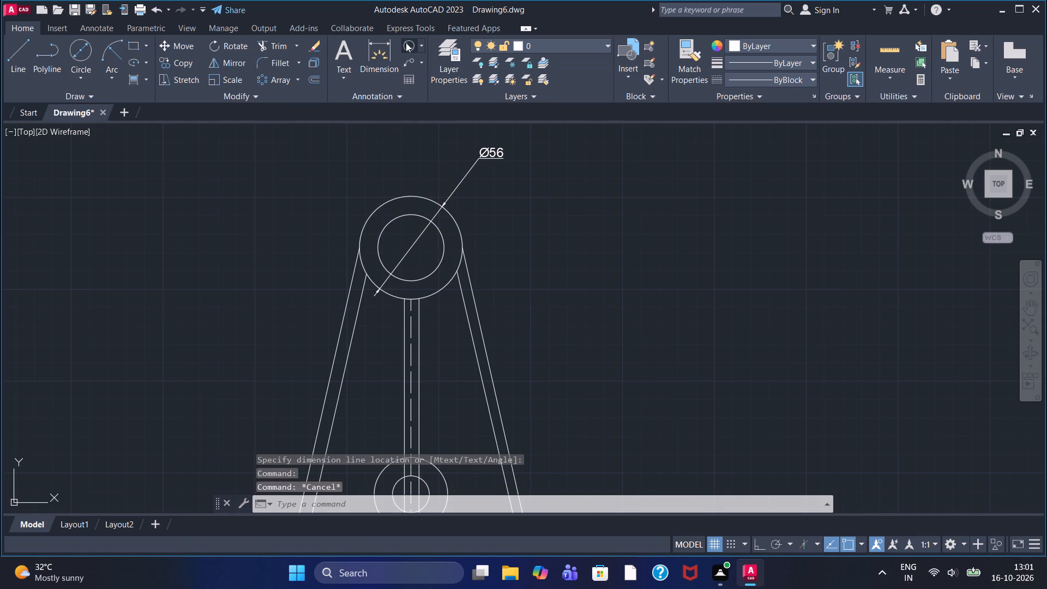
{"action": "left_click", "coordinate": [406, 43]}
{"action": "left_click", "coordinate": [440, 234]}
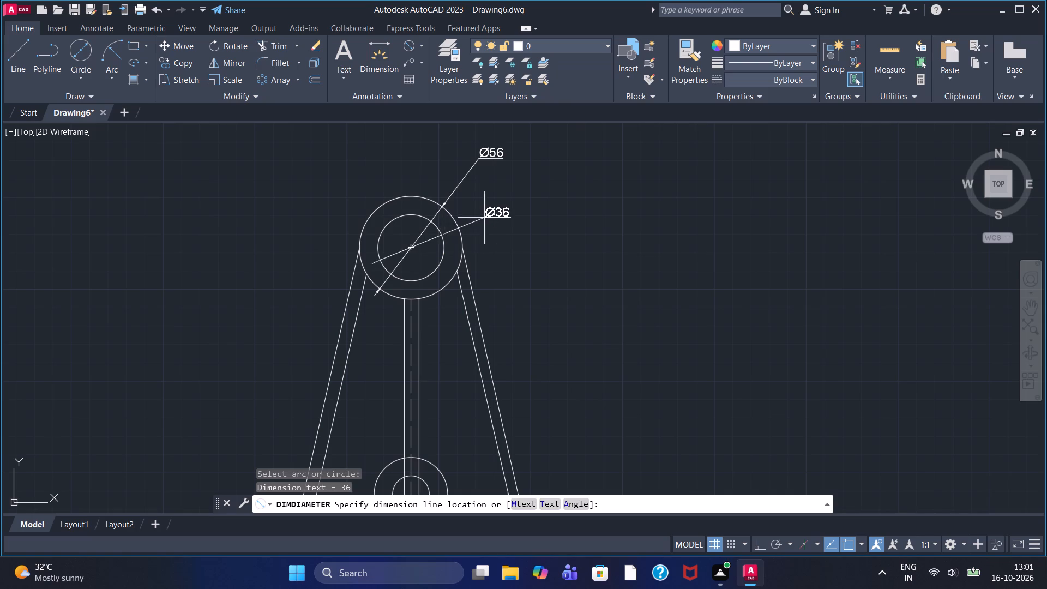
{"action": "double_click", "coordinate": [499, 212]}
Add diameter dimensions to the outer and inner circles at the middle of the arm's rib.
{"action": "scroll", "coordinate": [511, 304], "scroll_direction": "up", "scroll_amount": 1}
{"action": "scroll", "coordinate": [511, 304], "scroll_direction": "down", "scroll_amount": 1}
{"action": "middle_click_drag", "start_coordinate": [564, 330], "coordinate": [609, 208]}
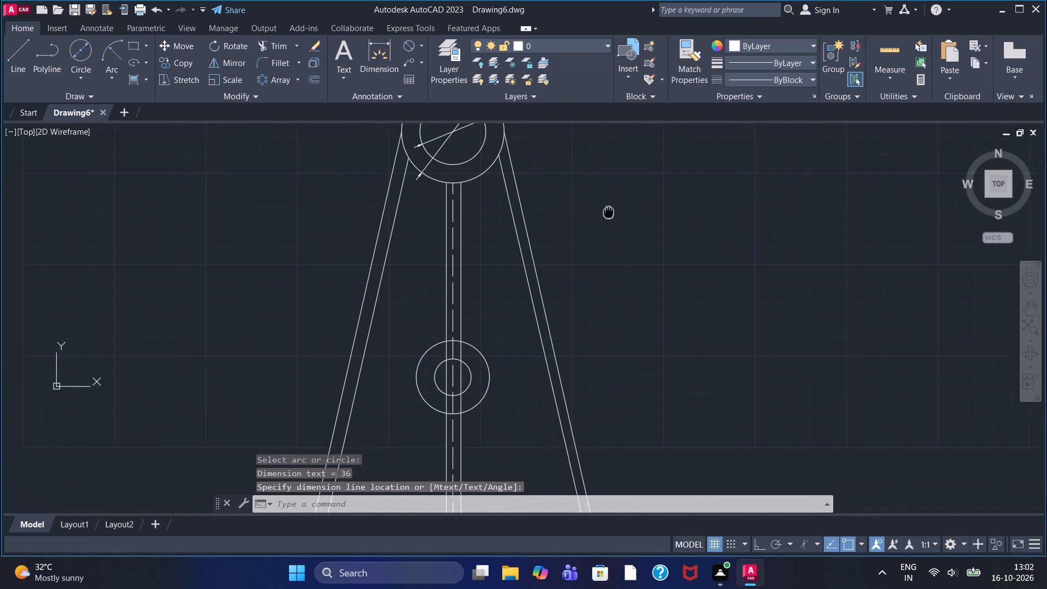
{"action": "middle_click_drag", "start_coordinate": [609, 208], "coordinate": [611, 205]}
{"action": "left_click", "coordinate": [405, 44]}
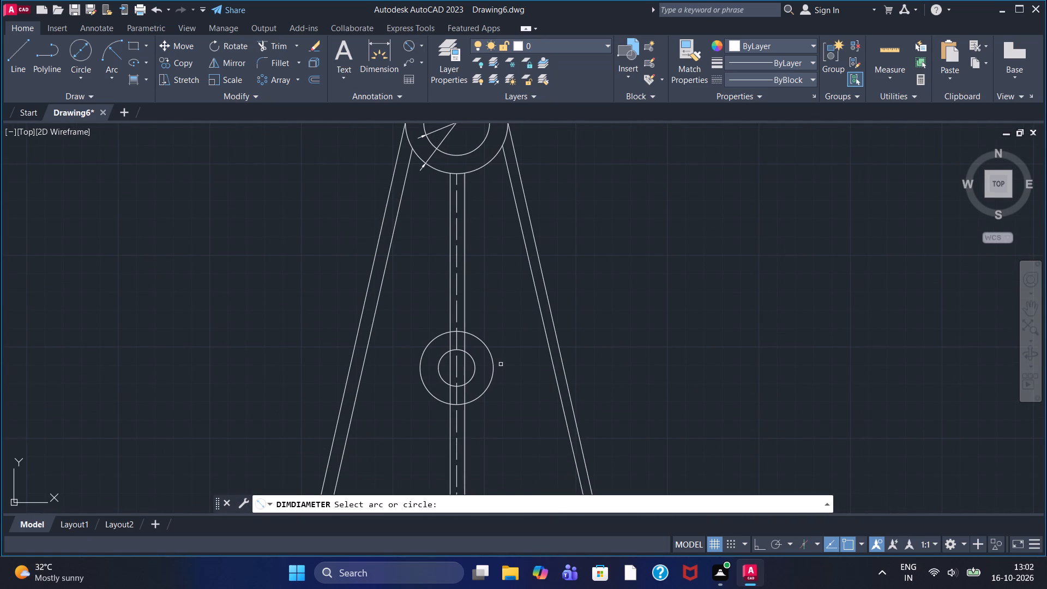
{"action": "left_click", "coordinate": [487, 350]}
{"action": "left_click", "coordinate": [506, 304]}
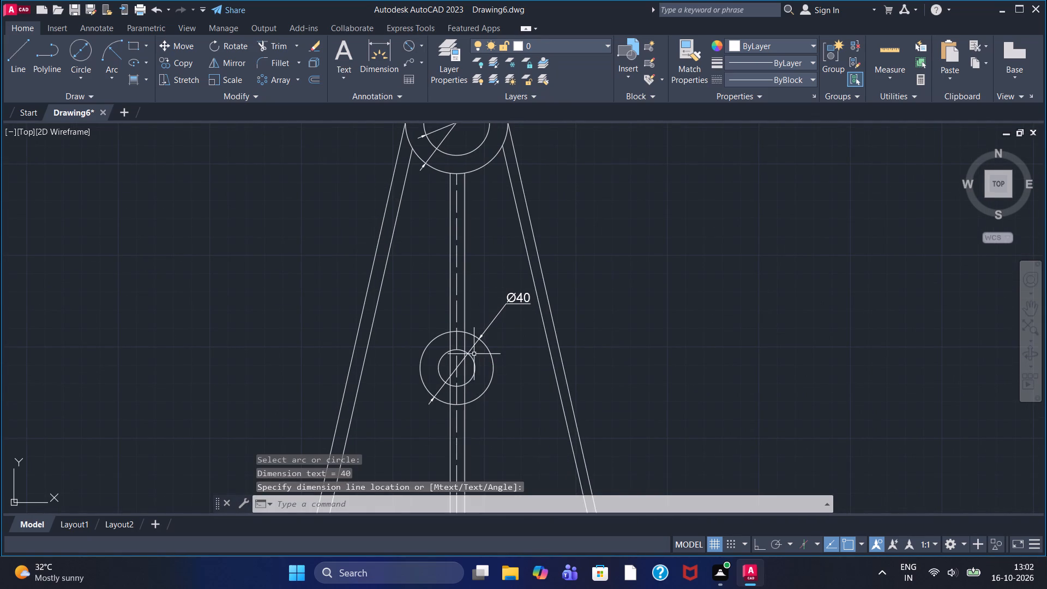
{"action": "left_click", "coordinate": [412, 49]}
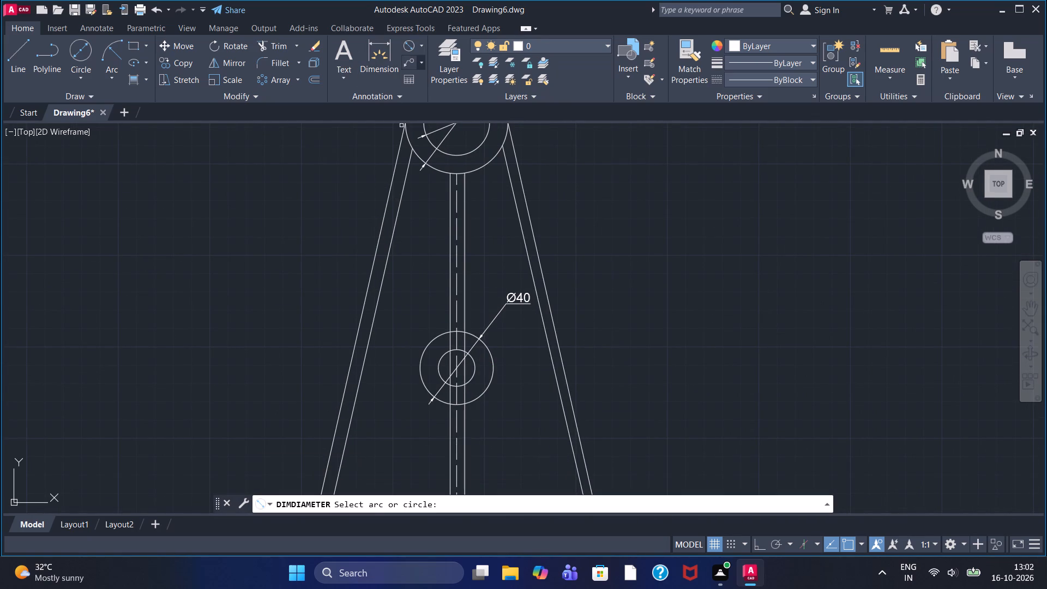
{"action": "left_click", "coordinate": [471, 381]}
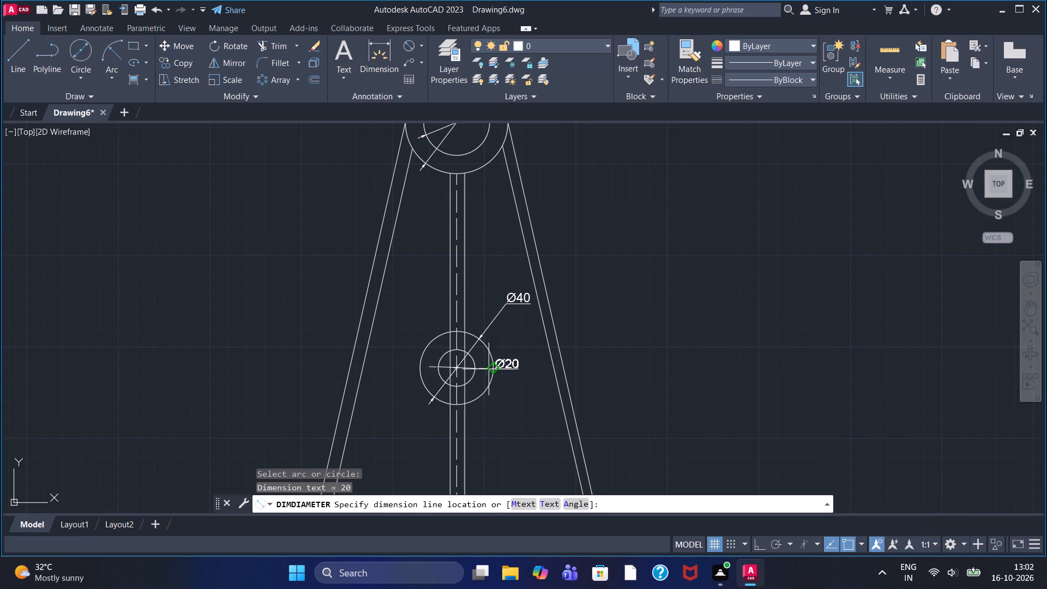
{"action": "left_click", "coordinate": [511, 347]}
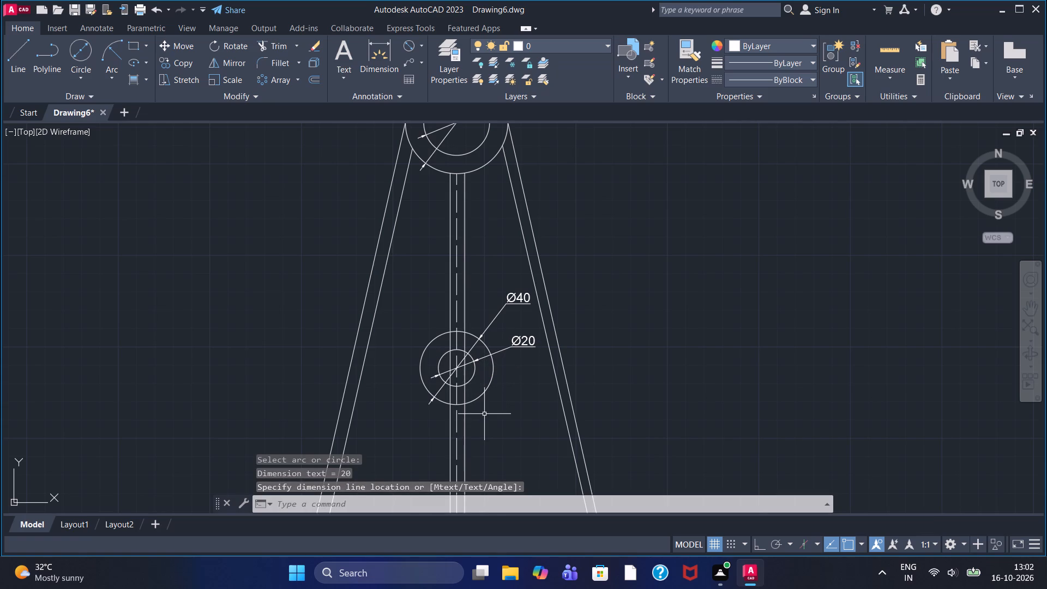
Add diameter dimensions to the arched slot's top arc and to the small circle inside the slot.
{"action": "middle_click_drag", "start_coordinate": [521, 444], "coordinate": [584, 210]}
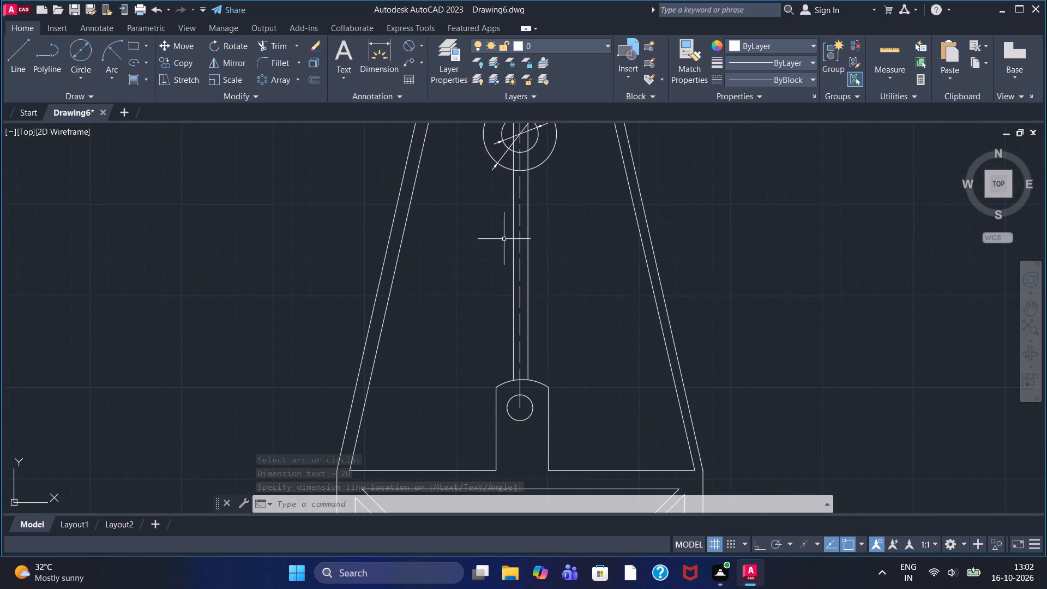
{"action": "left_click", "coordinate": [408, 41]}
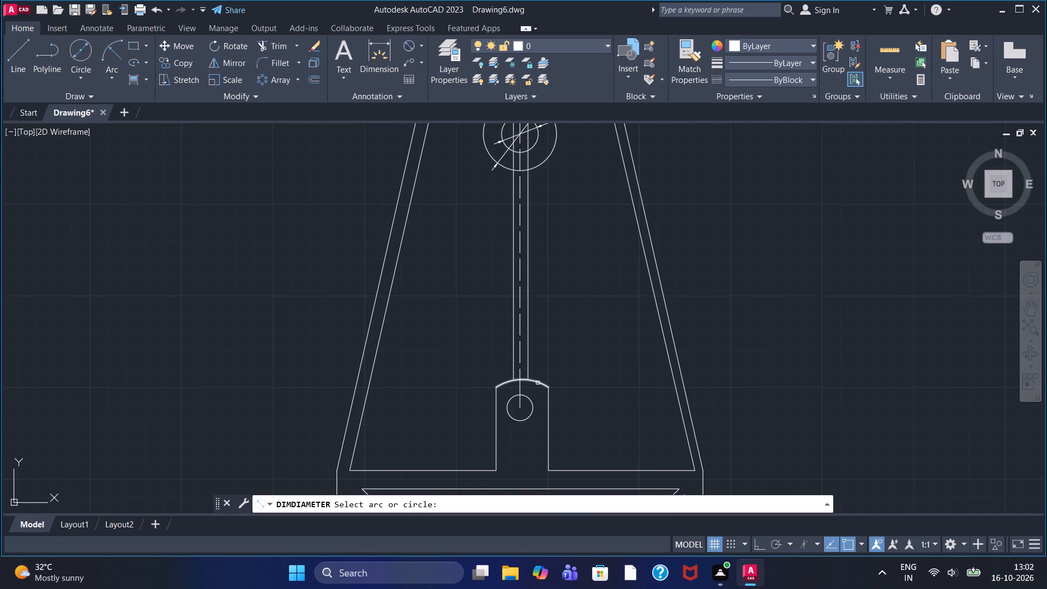
{"action": "left_click", "coordinate": [538, 383]}
{"action": "left_click", "coordinate": [561, 357]}
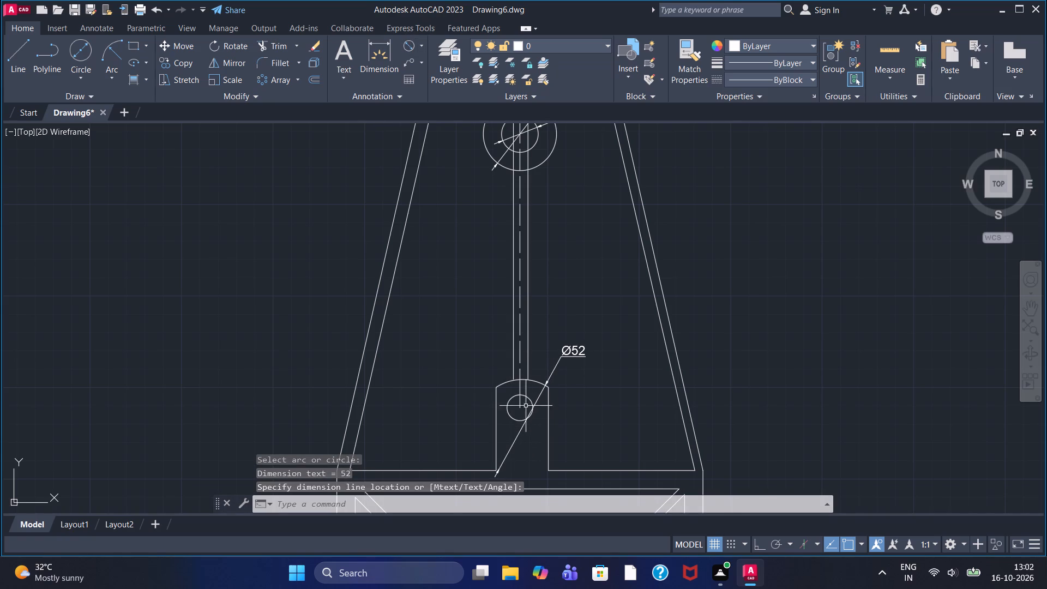
{"action": "left_click", "coordinate": [409, 44]}
{"action": "left_click", "coordinate": [530, 399]}
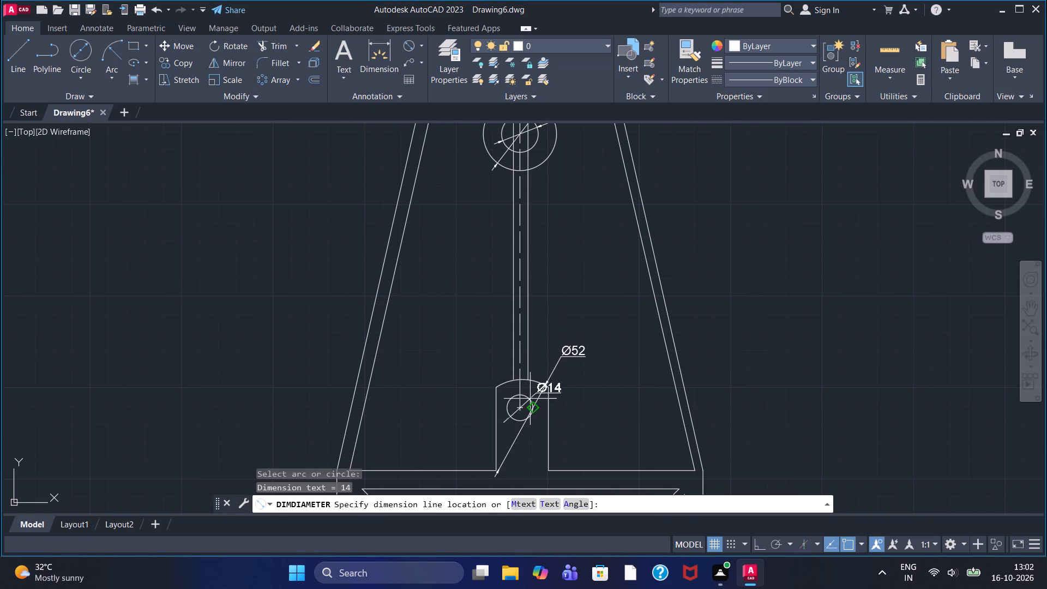
{"action": "left_click", "coordinate": [572, 393]}
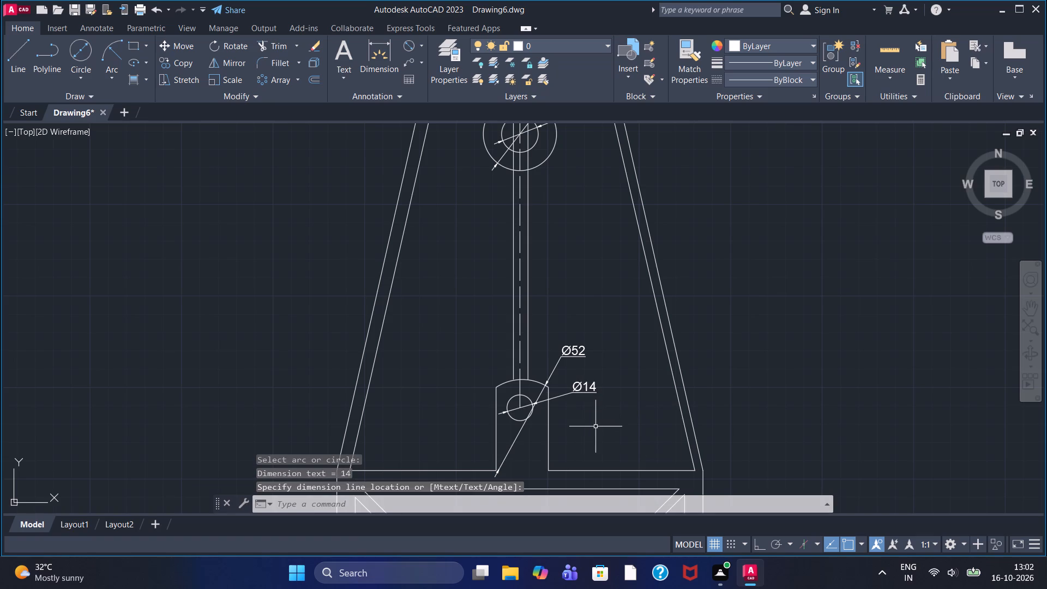
Add a diameter dimension to the outer circle at the centre of the square base.
{"action": "scroll", "coordinate": [595, 426], "scroll_direction": "down", "scroll_amount": 1}
{"action": "scroll", "coordinate": [595, 426], "scroll_direction": "up", "scroll_amount": 2}
{"action": "scroll", "coordinate": [594, 425], "scroll_direction": "down", "scroll_amount": 1}
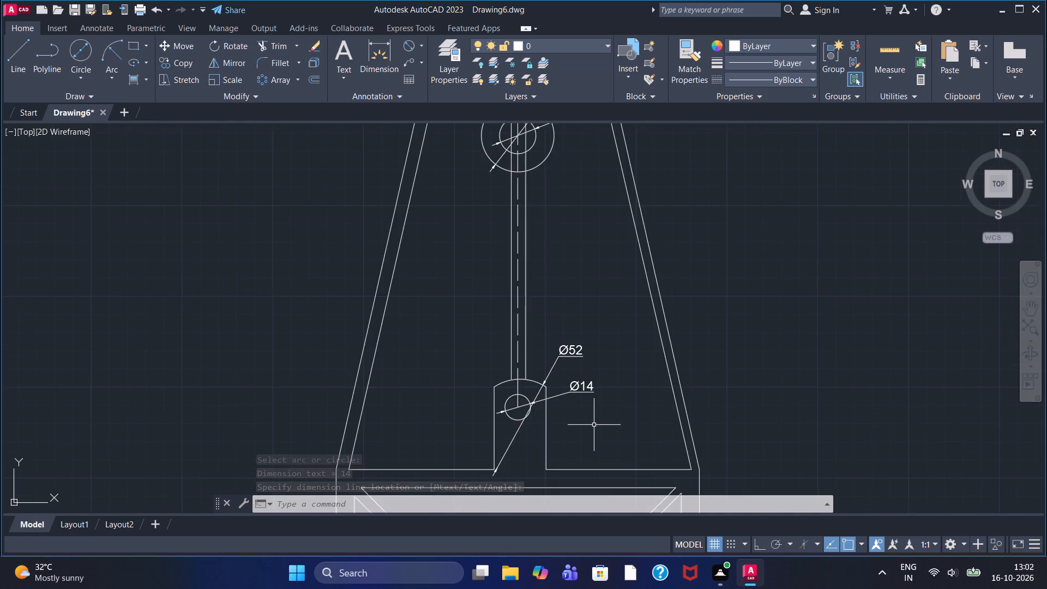
{"action": "scroll", "coordinate": [594, 425], "scroll_direction": "down", "scroll_amount": 1}
{"action": "middle_click_drag", "start_coordinate": [616, 440], "coordinate": [623, 363]}
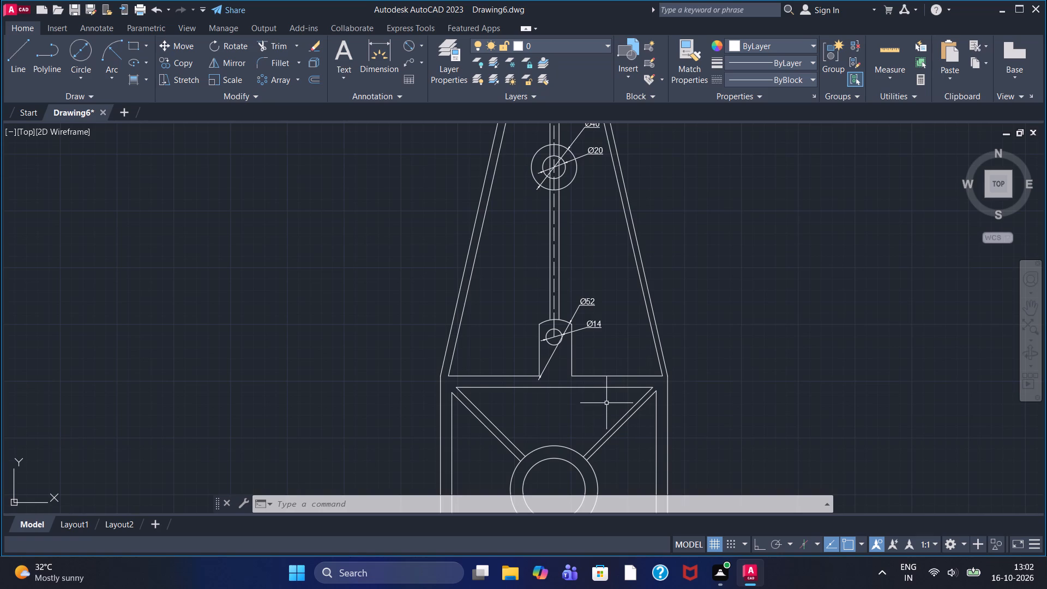
{"action": "scroll", "coordinate": [594, 426], "scroll_direction": "up", "scroll_amount": 1}
{"action": "scroll", "coordinate": [594, 426], "scroll_direction": "down", "scroll_amount": 2}
{"action": "middle_click_drag", "start_coordinate": [760, 401], "coordinate": [754, 256]}
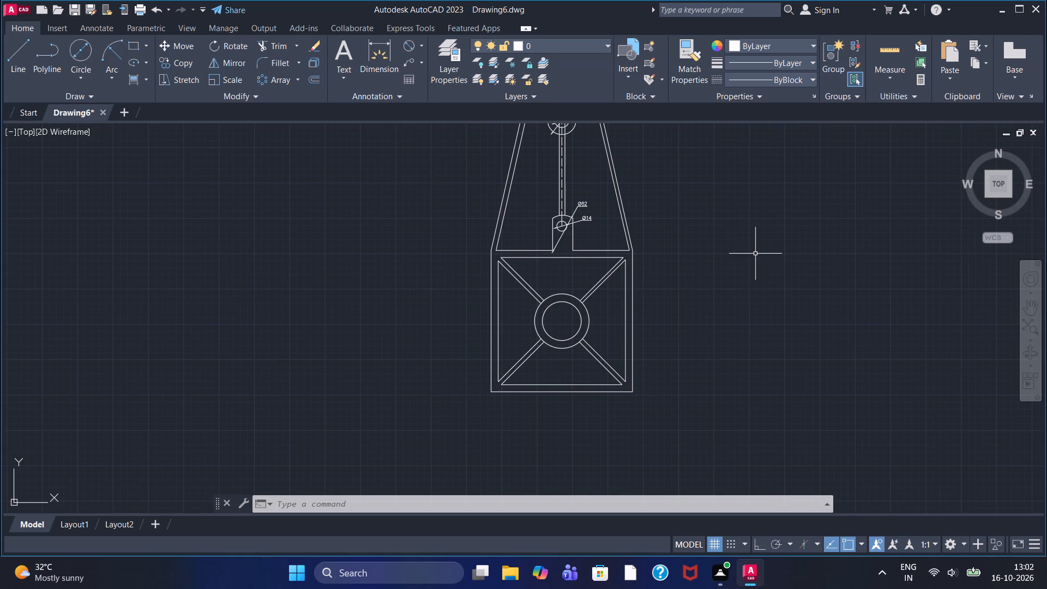
{"action": "left_click", "coordinate": [411, 45]}
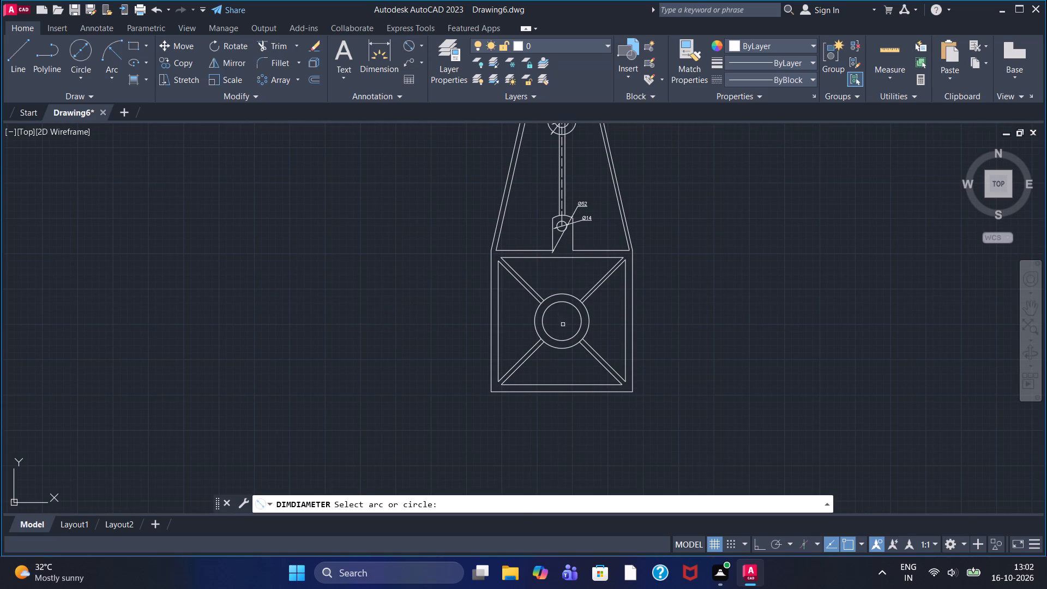
{"action": "left_click", "coordinate": [559, 293]}
{"action": "left_click", "coordinate": [583, 276]}
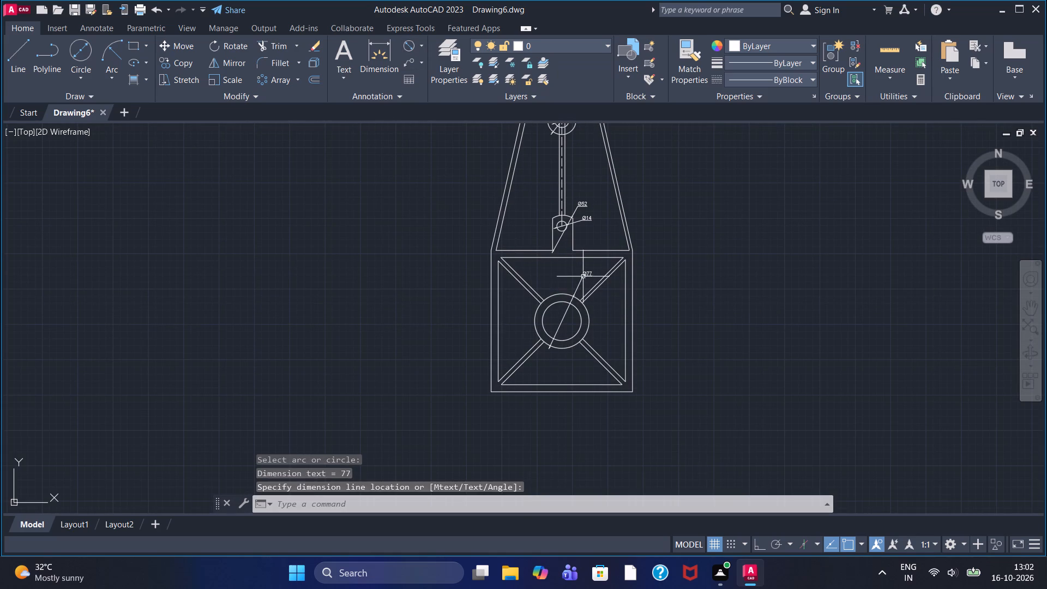
Add a diameter dimension to the inner circle at the centre of the square base.
{"action": "left_click_drag", "start_coordinate": [410, 46], "coordinate": [414, 56]}
{"action": "left_click", "coordinate": [578, 328]}
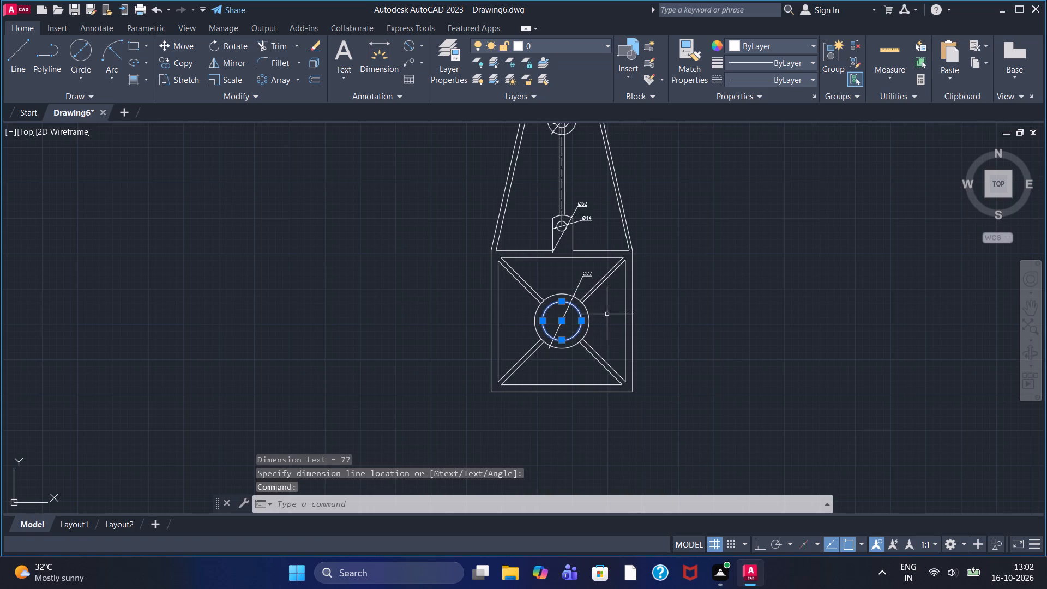
{"action": "key", "text": "Escape"}
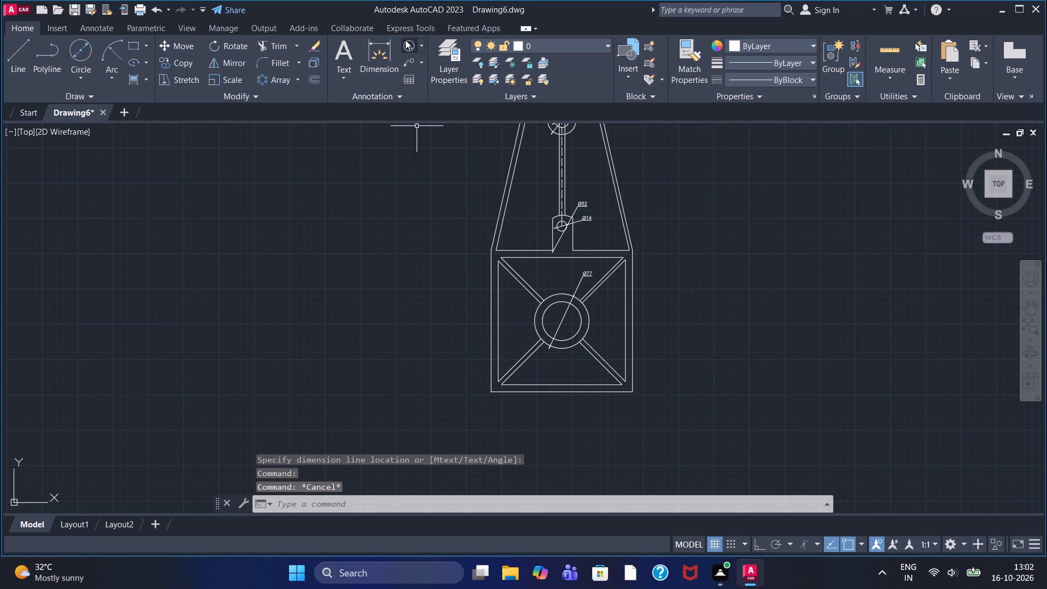
{"action": "left_click", "coordinate": [405, 40]}
{"action": "left_click", "coordinate": [579, 331]}
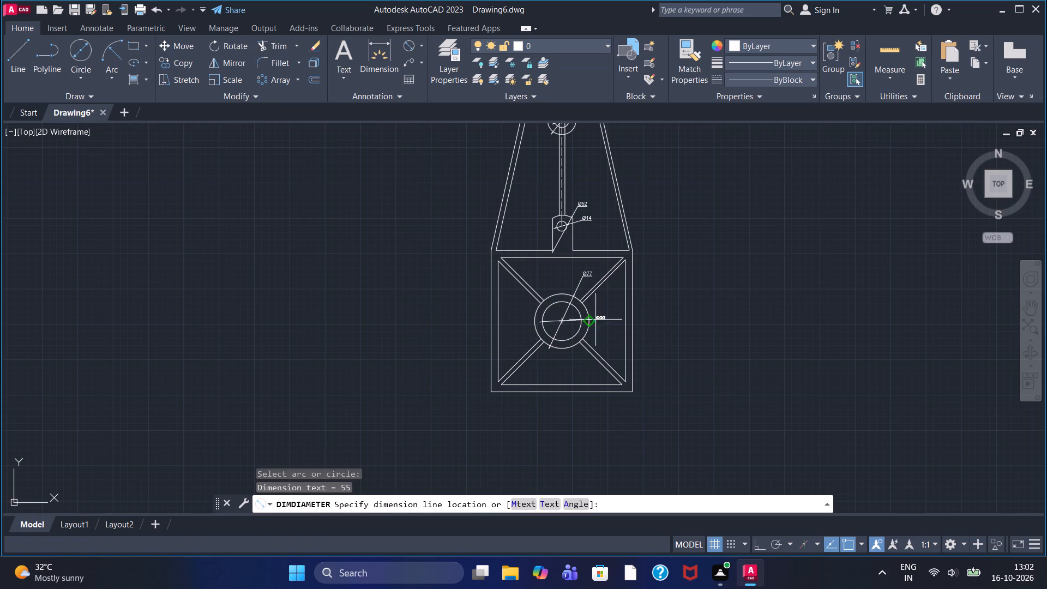
{"action": "left_click", "coordinate": [604, 298]}
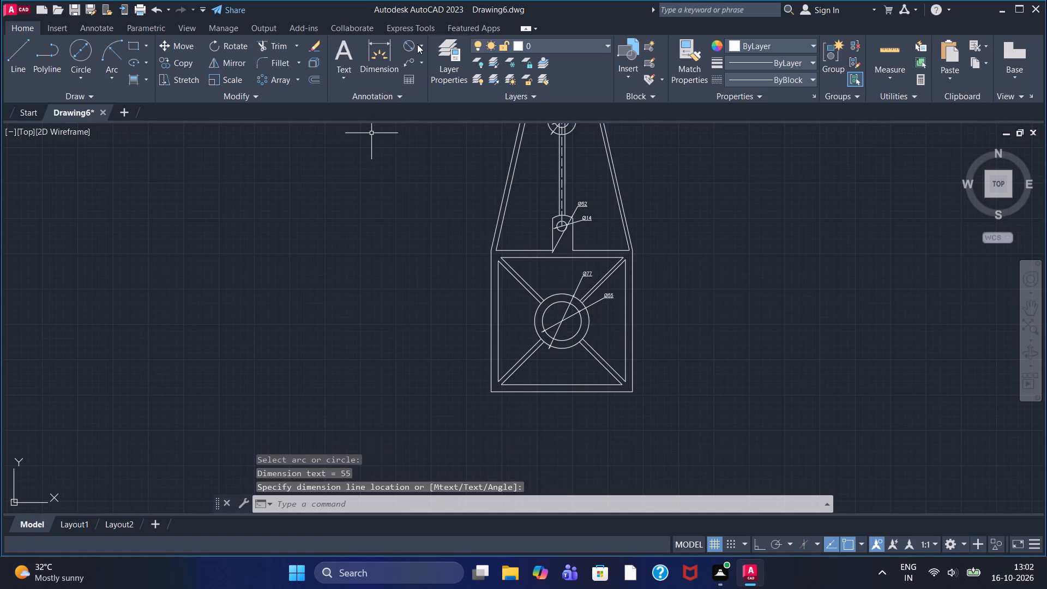
Add a linear dimension for the square base's overall width, placed below its bottom edge.
{"action": "left_click", "coordinate": [420, 45]}
{"action": "left_click", "coordinate": [447, 71]}
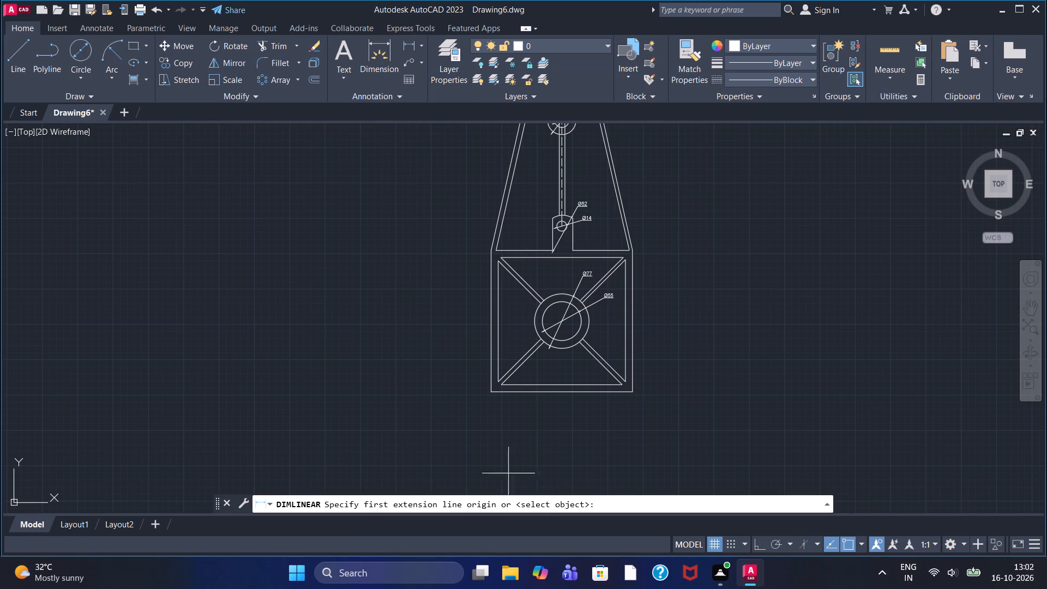
{"action": "left_click", "coordinate": [492, 393]}
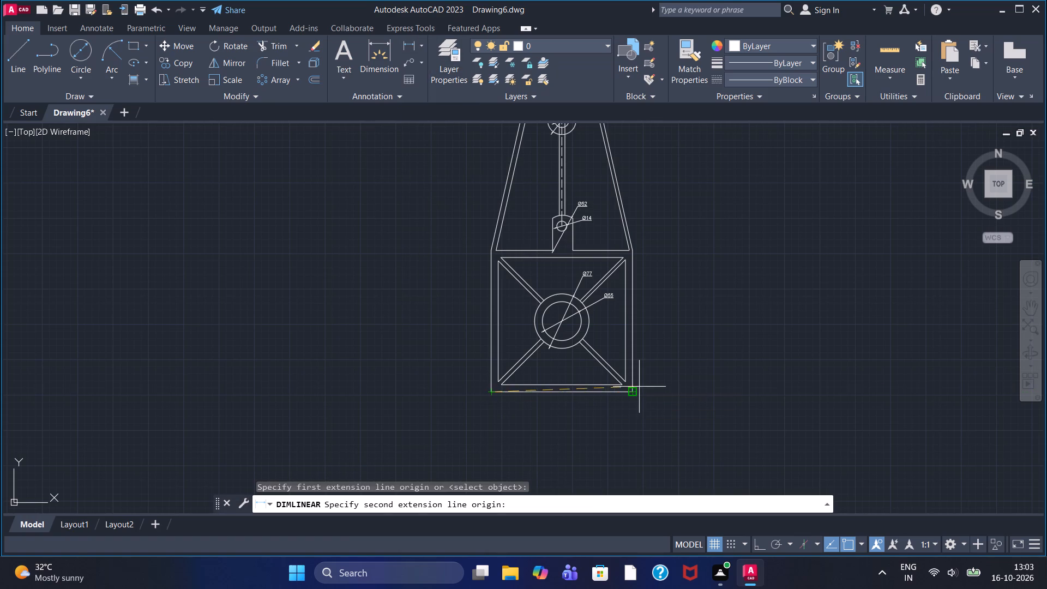
{"action": "left_click", "coordinate": [634, 390]}
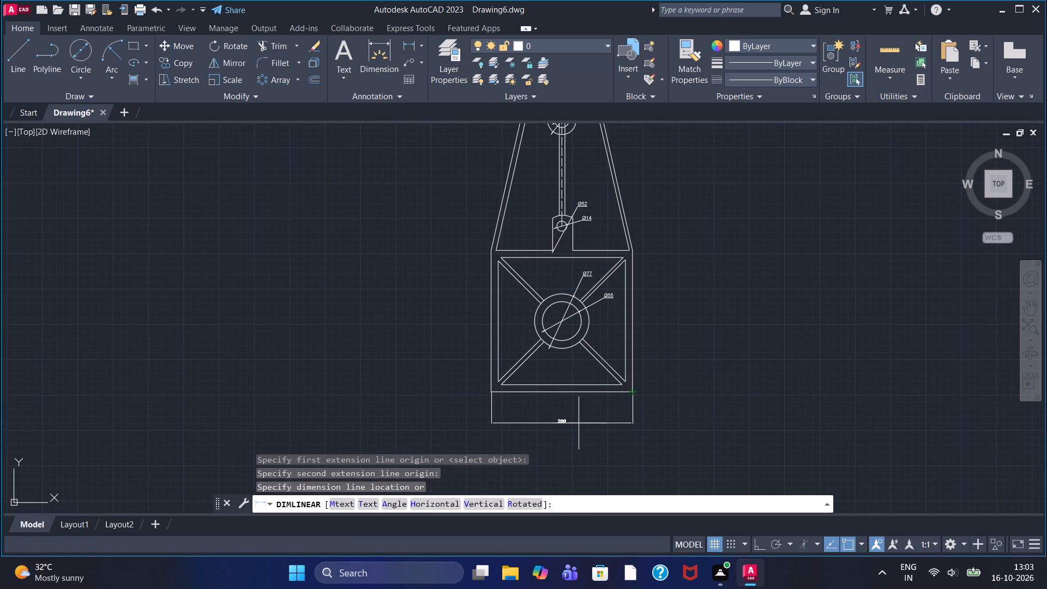
{"action": "left_click", "coordinate": [573, 413]}
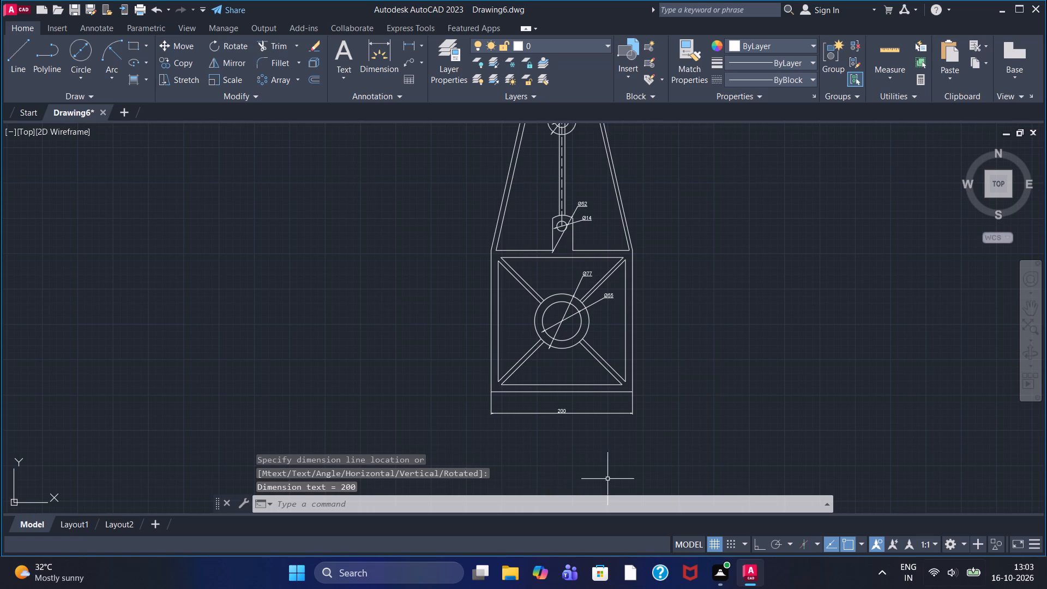
Add a linear dimension for the square base's overall height, placed outside its left edge.
{"action": "left_click", "coordinate": [400, 43]}
{"action": "left_click", "coordinate": [413, 44]}
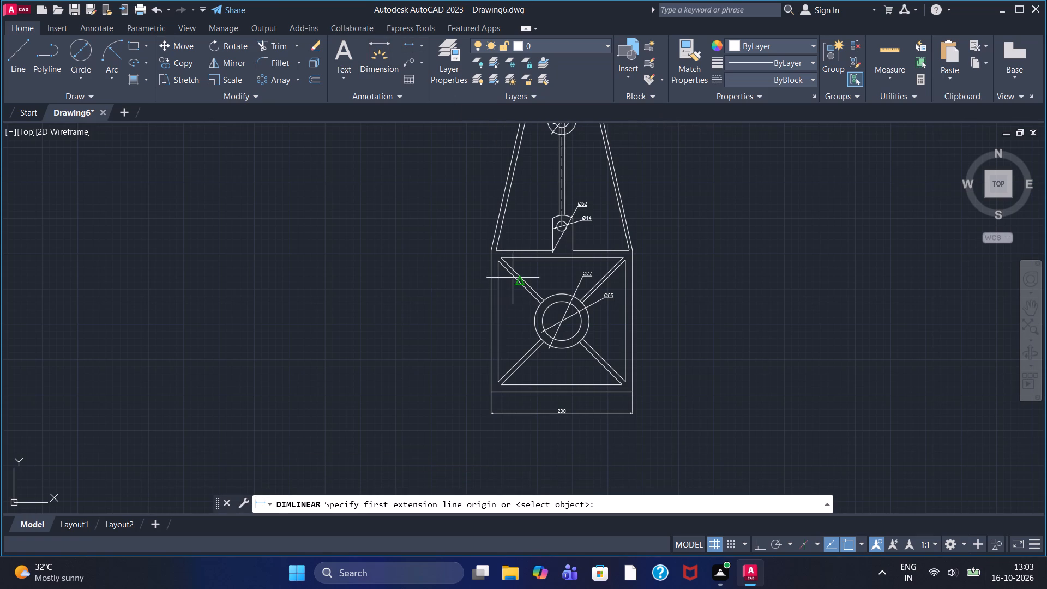
{"action": "left_click", "coordinate": [489, 254]}
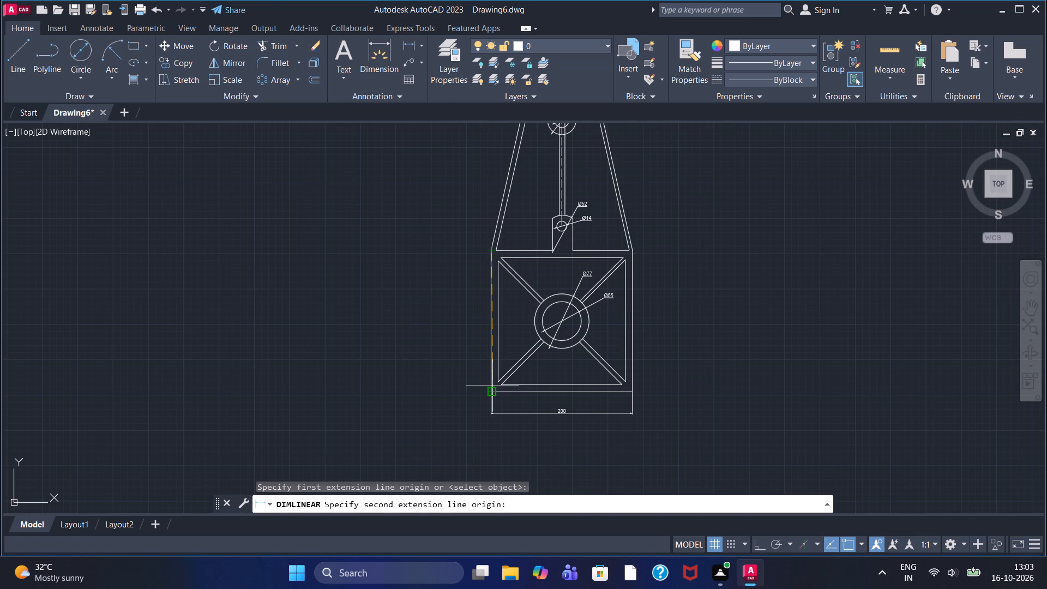
{"action": "left_click", "coordinate": [492, 387]}
{"action": "left_click", "coordinate": [460, 364]}
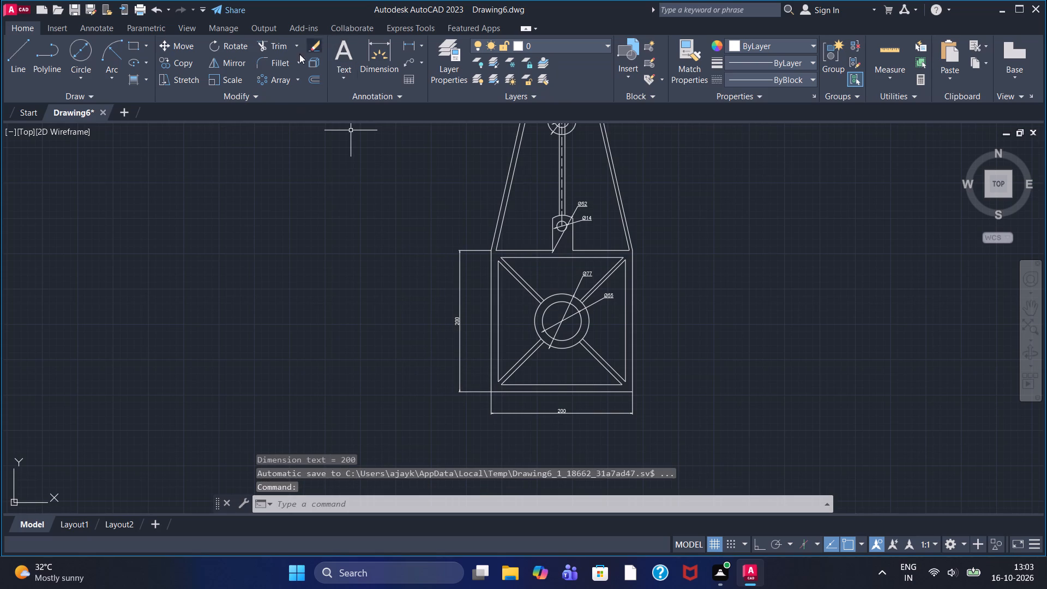
Fillet both lower inner corners of the tapered arm, where its inner sides meet the base's top edge, with radius 2.
{"action": "left_click", "coordinate": [275, 67]}
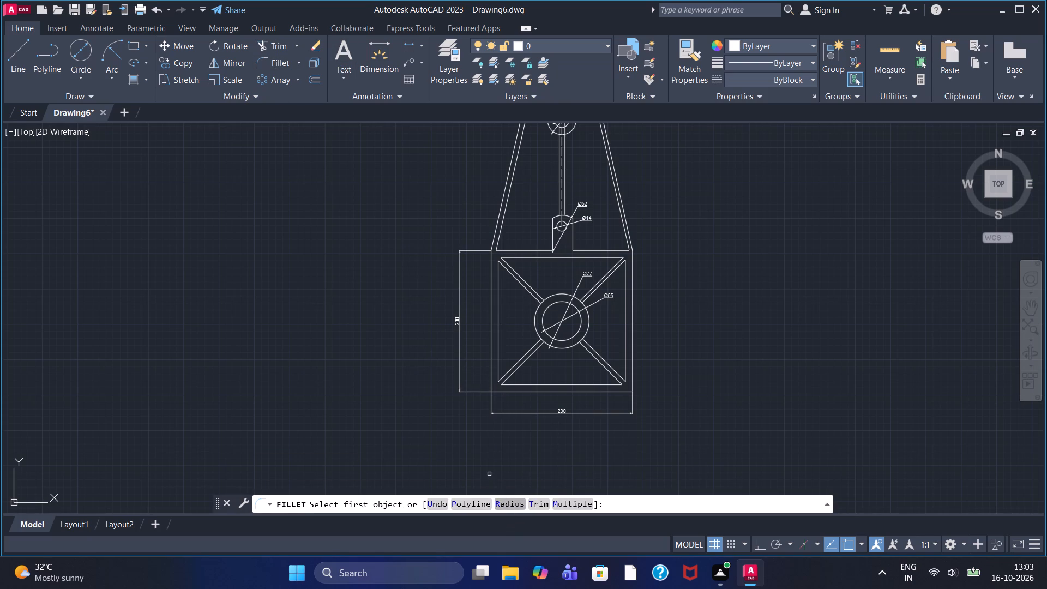
{"action": "left_click", "coordinate": [518, 508]}
{"action": "key", "text": "2"}
{"action": "key", "text": "Return"}
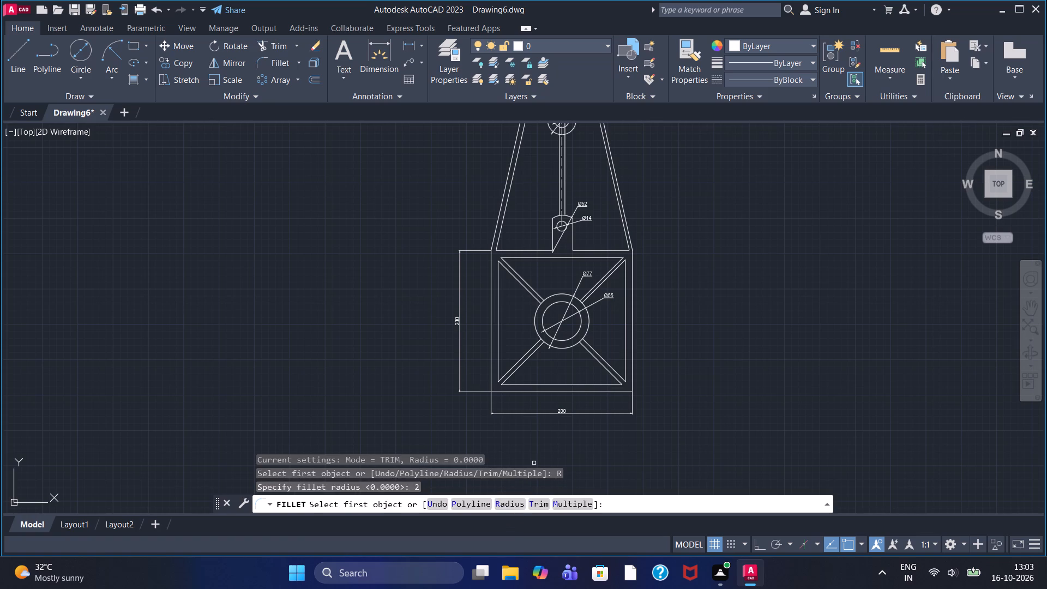
{"action": "scroll", "coordinate": [488, 374], "scroll_direction": "up", "scroll_amount": 2}
{"action": "scroll", "coordinate": [529, 293], "scroll_direction": "down", "scroll_amount": 2}
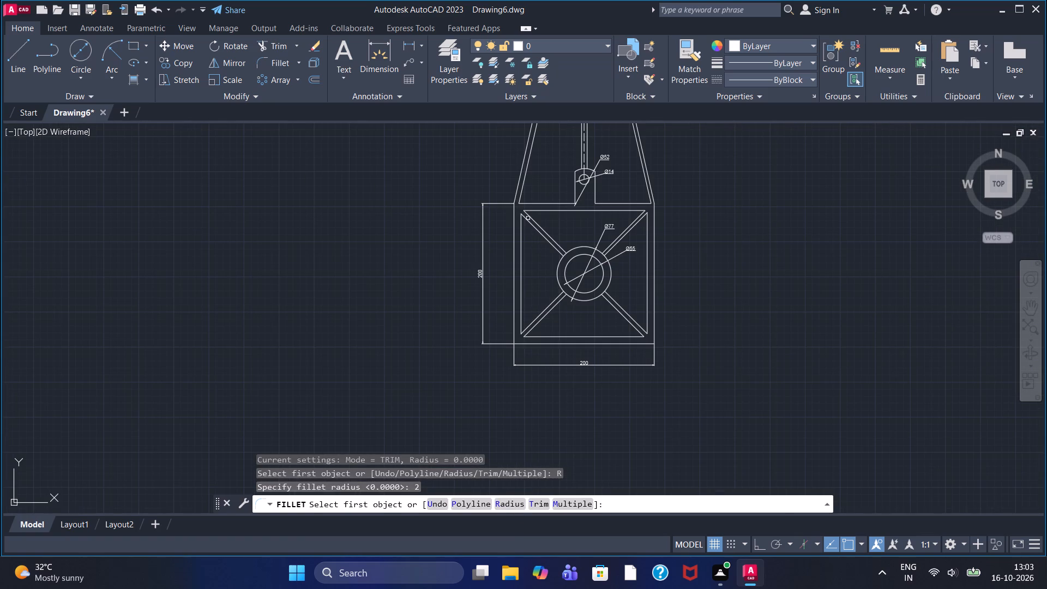
{"action": "scroll", "coordinate": [527, 195], "scroll_direction": "up", "scroll_amount": 2}
{"action": "left_click", "coordinate": [507, 203]}
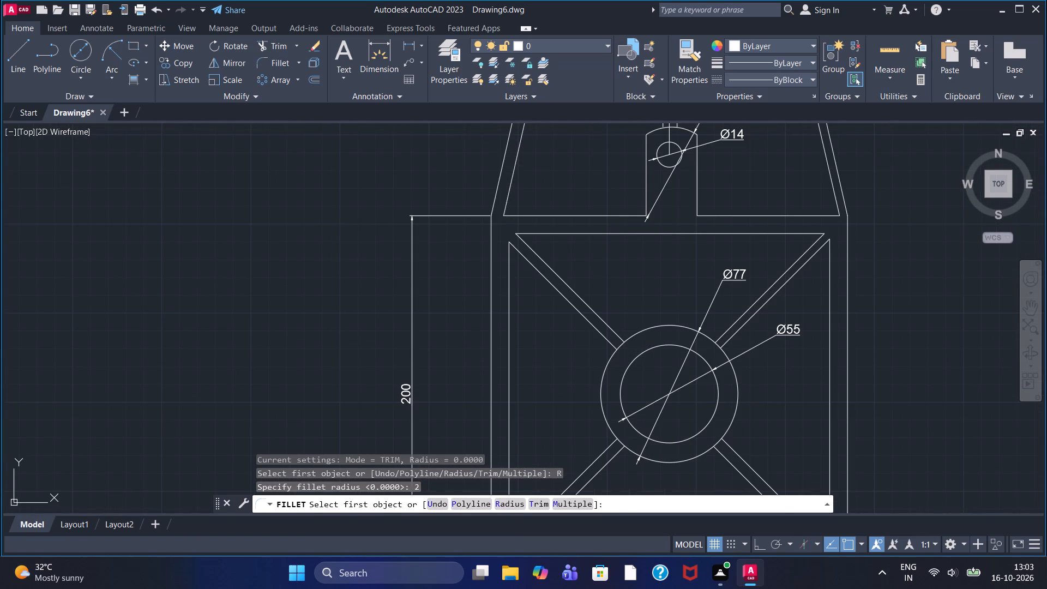
{"action": "left_click", "coordinate": [516, 214]}
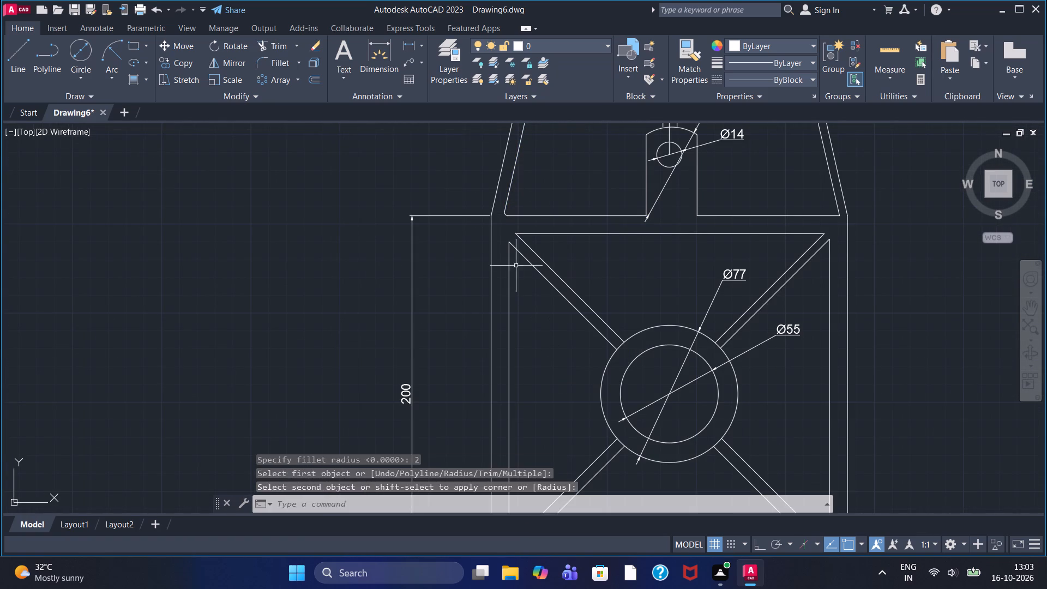
{"action": "right_click", "coordinate": [216, 253]}
{"action": "left_click", "coordinate": [249, 263]}
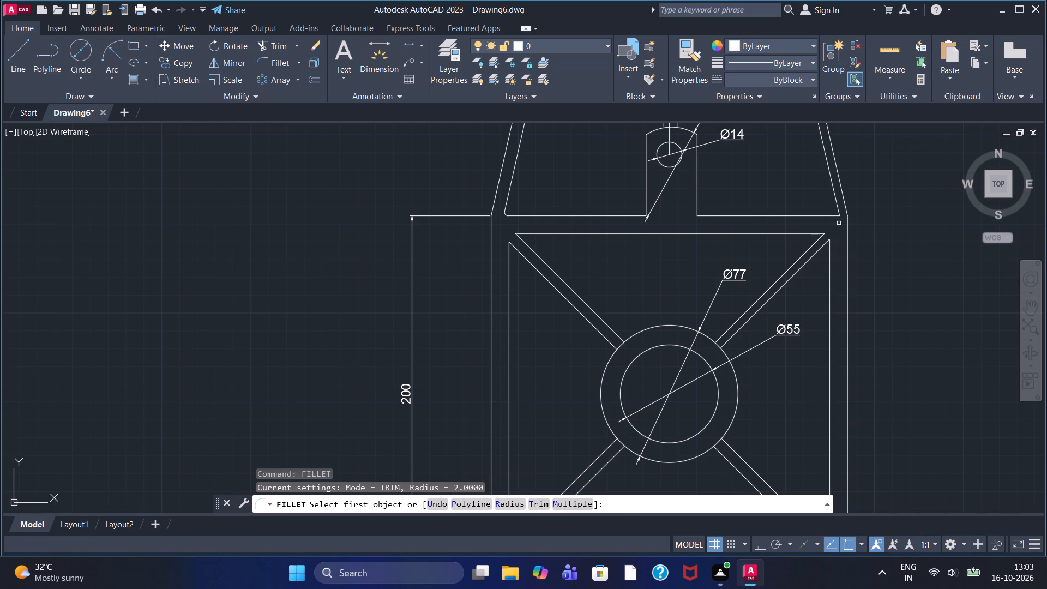
{"action": "left_click", "coordinate": [835, 217]}
{"action": "left_click", "coordinate": [836, 206]}
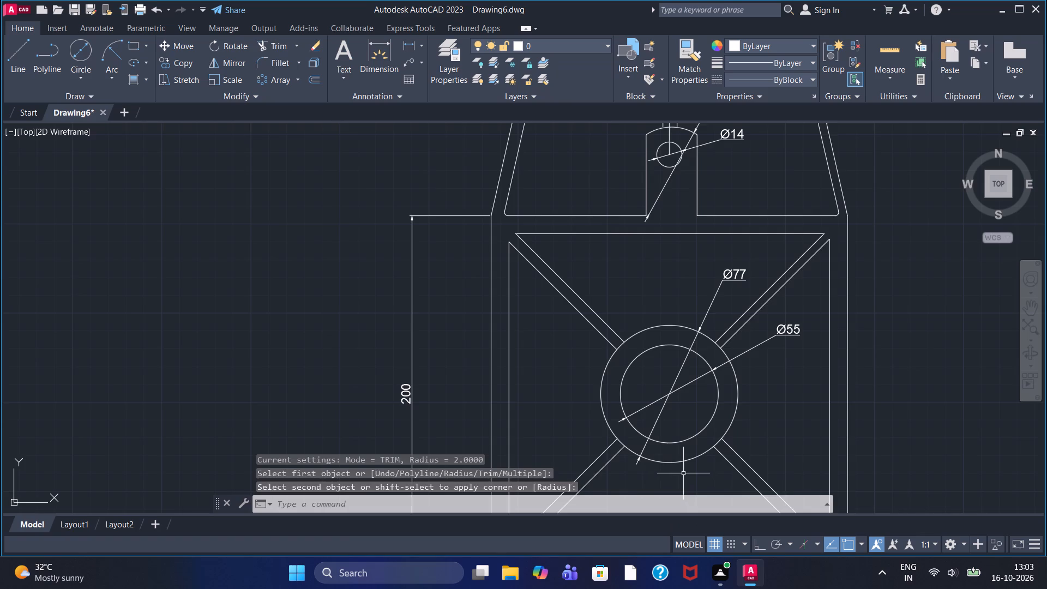
Fillet the junction between the arm's left inner side line and the outer circle at the top end with radius 2.
{"action": "scroll", "coordinate": [679, 466], "scroll_direction": "up", "scroll_amount": 2}
{"action": "scroll", "coordinate": [675, 458], "scroll_direction": "down", "scroll_amount": 3}
{"action": "scroll", "coordinate": [708, 392], "scroll_direction": "down", "scroll_amount": 2}
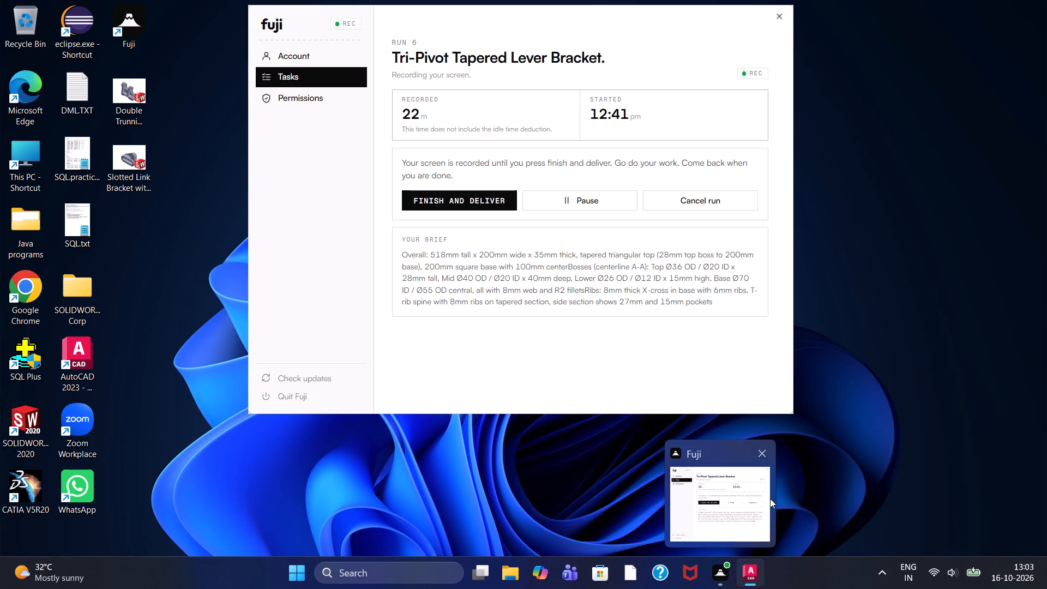
{"action": "scroll", "coordinate": [730, 309], "scroll_direction": "up", "scroll_amount": 4}
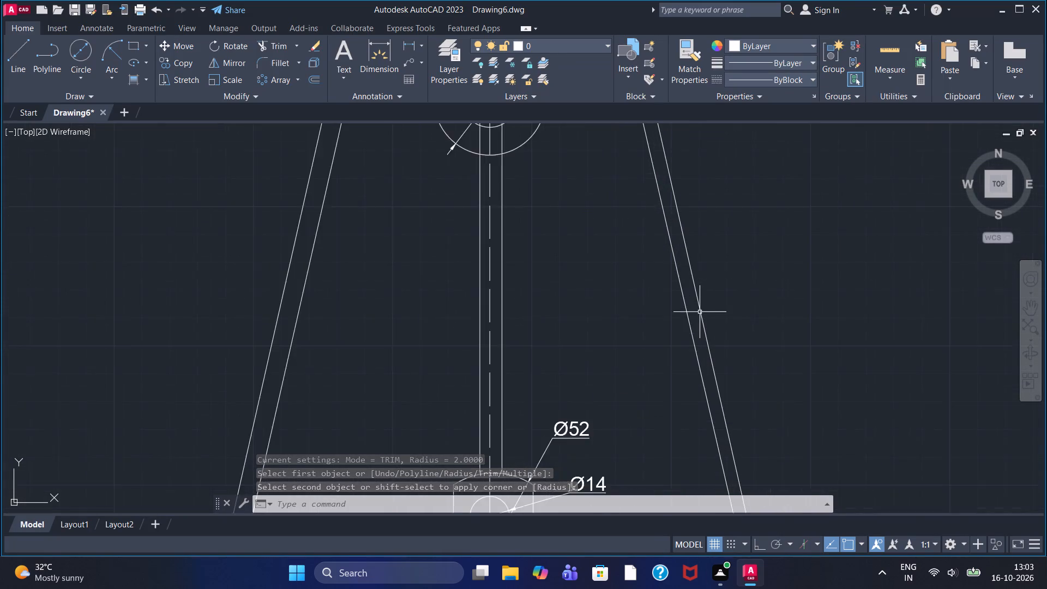
{"action": "scroll", "coordinate": [700, 312], "scroll_direction": "down", "scroll_amount": 2}
{"action": "scroll", "coordinate": [742, 186], "scroll_direction": "up", "scroll_amount": 1}
{"action": "scroll", "coordinate": [713, 193], "scroll_direction": "down", "scroll_amount": 1}
{"action": "middle_click_drag", "start_coordinate": [713, 193], "coordinate": [694, 344]}
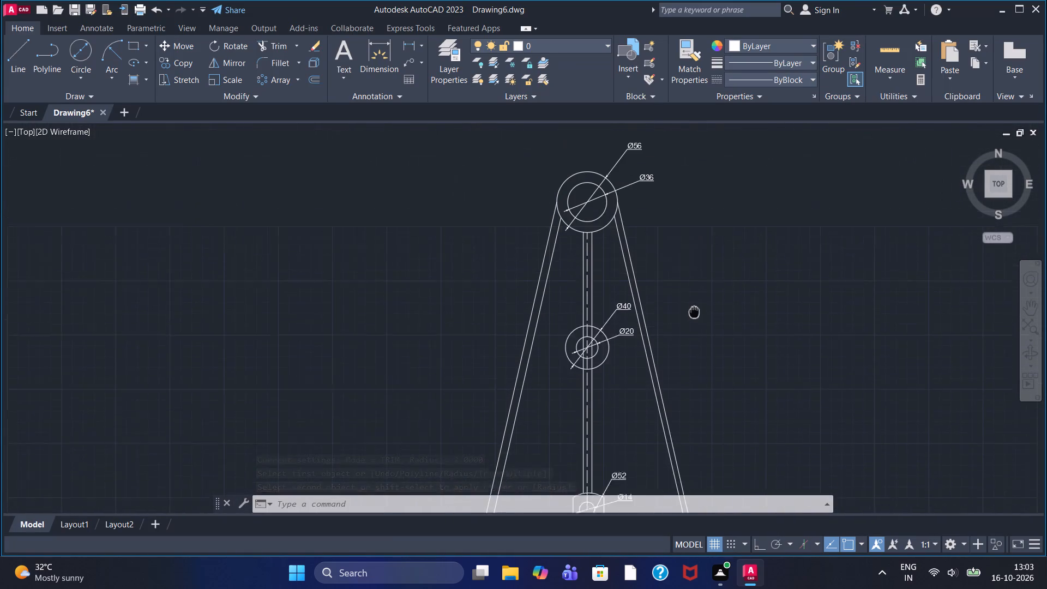
{"action": "middle_click_drag", "start_coordinate": [694, 344], "coordinate": [696, 368]}
{"action": "scroll", "coordinate": [574, 297], "scroll_direction": "up", "scroll_amount": 2}
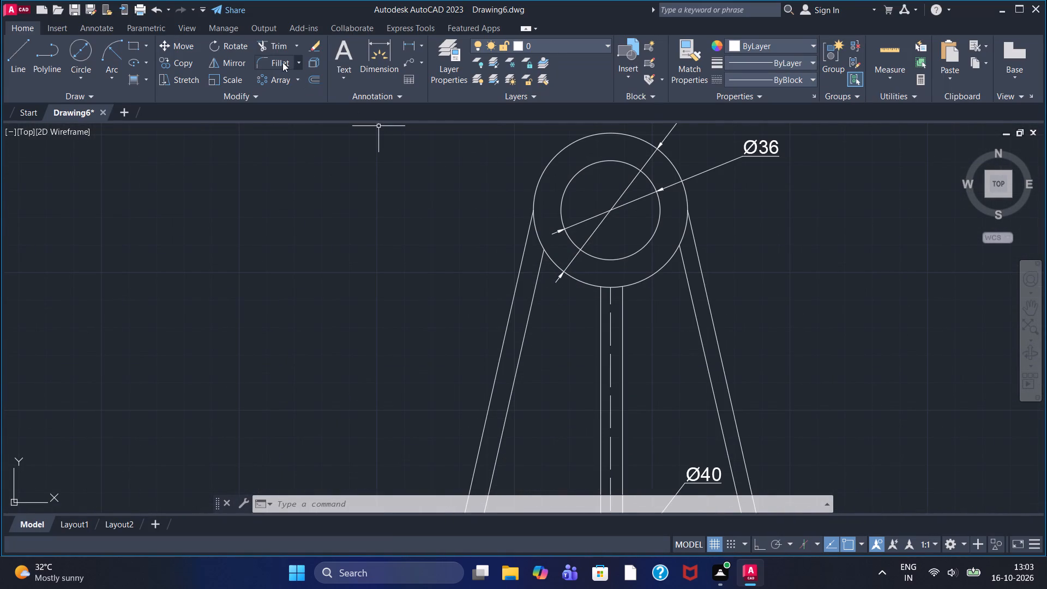
{"action": "left_click", "coordinate": [282, 62]}
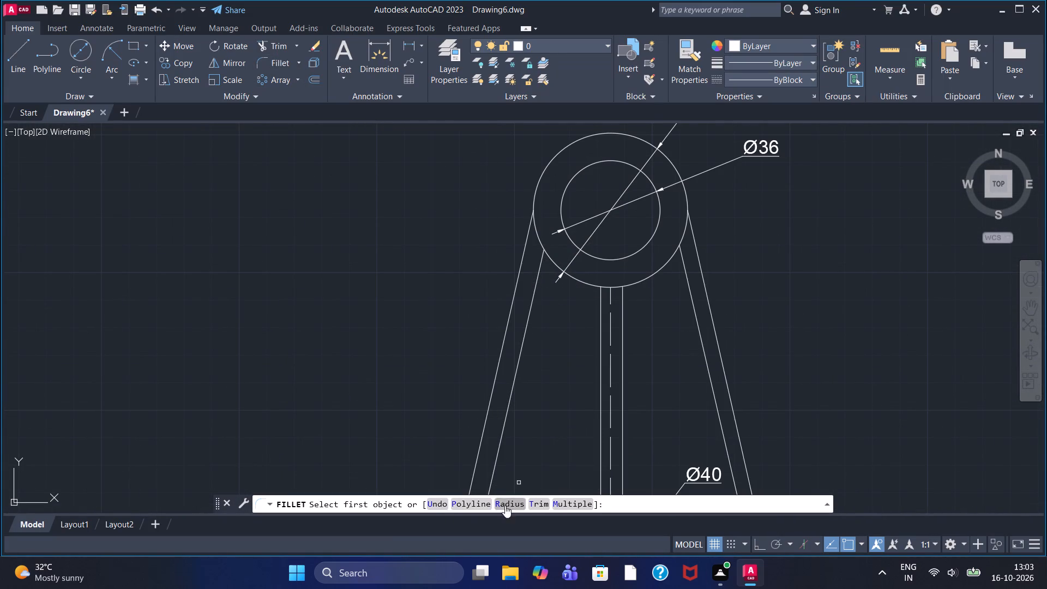
{"action": "left_click", "coordinate": [505, 506]}
{"action": "key", "text": "2"}
{"action": "key", "text": "Return"}
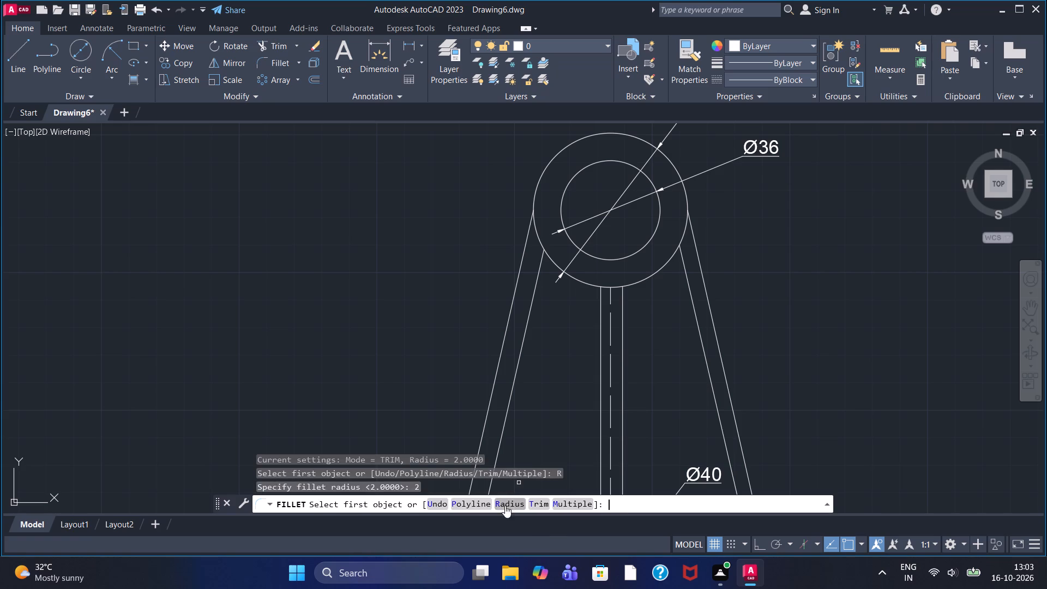
{"action": "left_click", "coordinate": [543, 265]}
{"action": "left_click", "coordinate": [550, 259]}
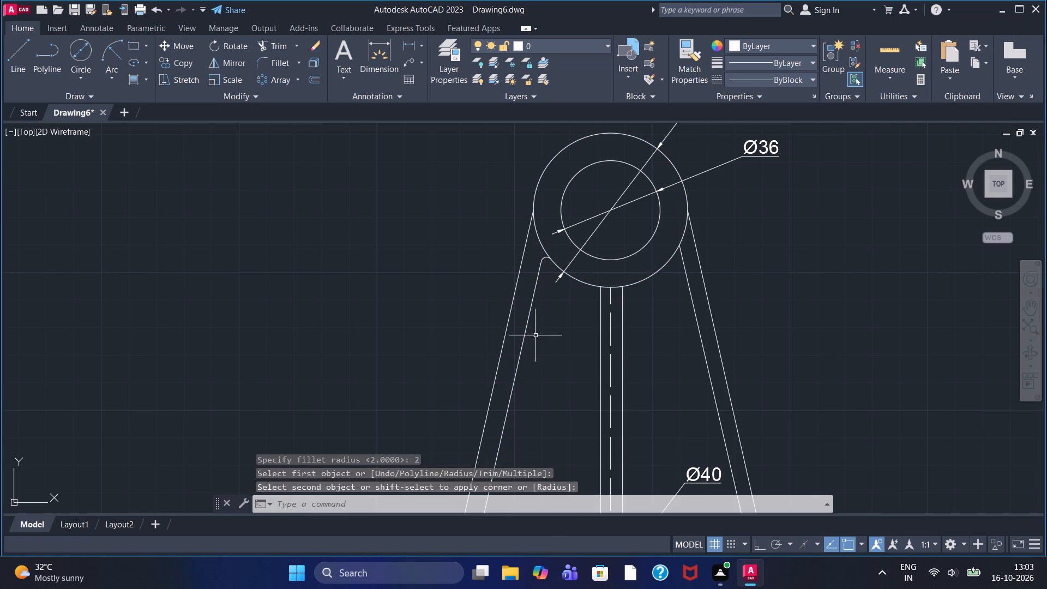
Fillet the junction between the arm's right inner side line and the outer circle at the top end with radius 2.
{"action": "right_click", "coordinate": [1015, 249]}
{"action": "left_click", "coordinate": [920, 260]}
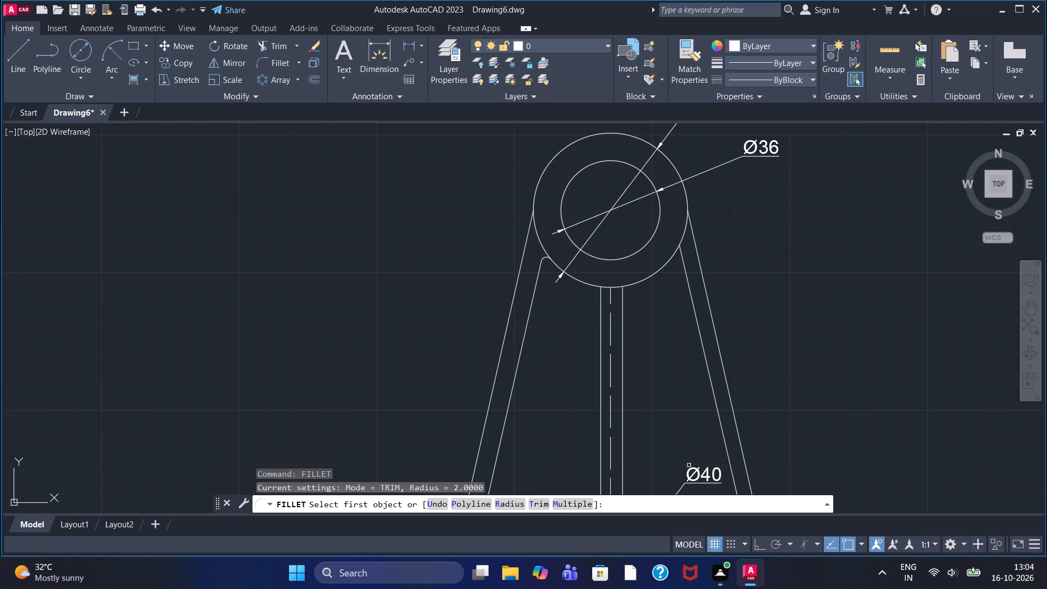
{"action": "left_click", "coordinate": [511, 505]}
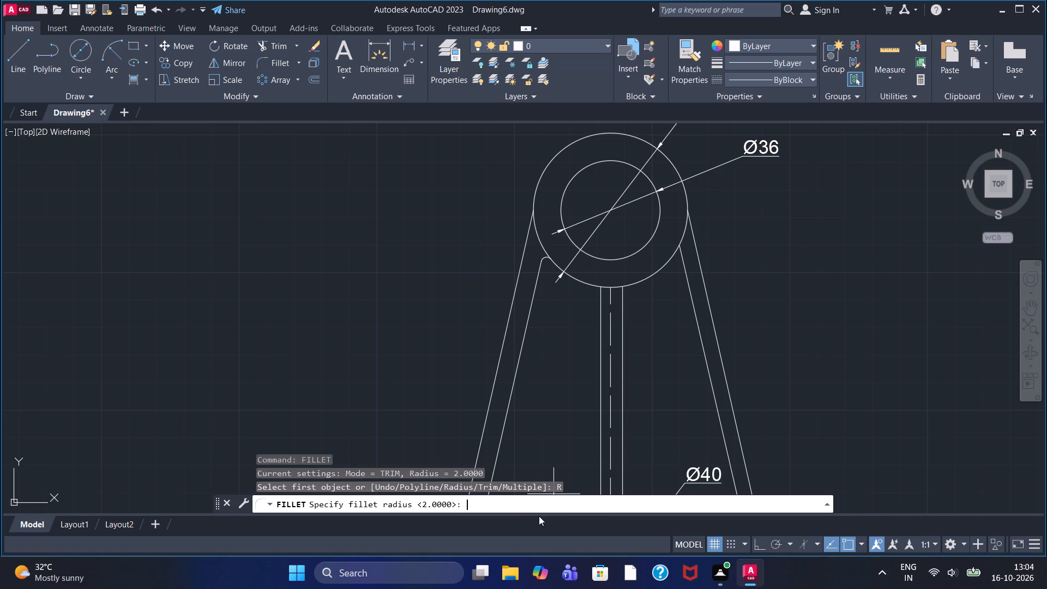
{"action": "key", "text": "2"}
{"action": "key", "text": "Return"}
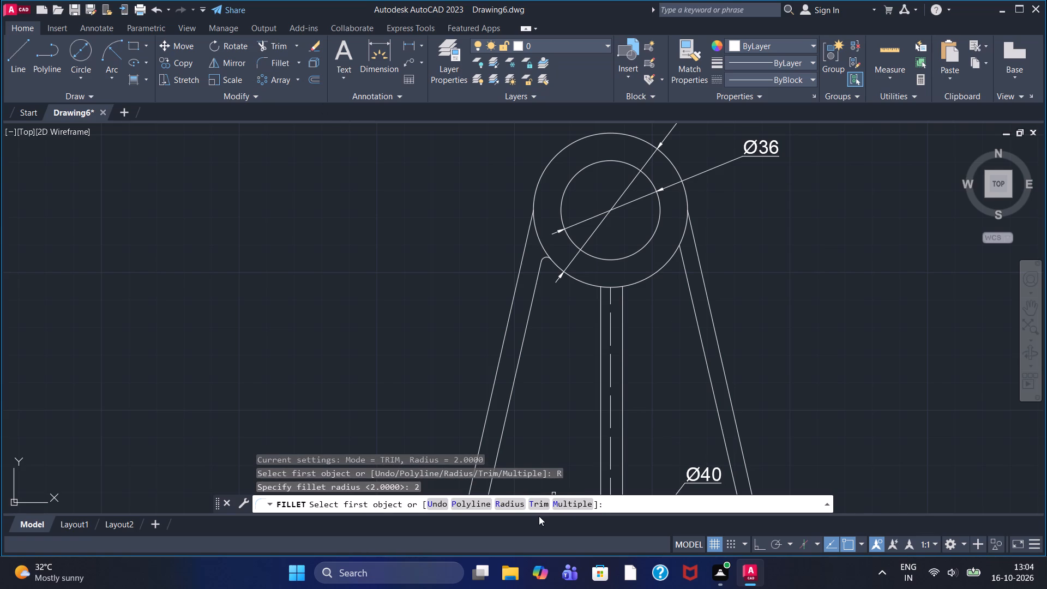
{"action": "left_click", "coordinate": [683, 264]}
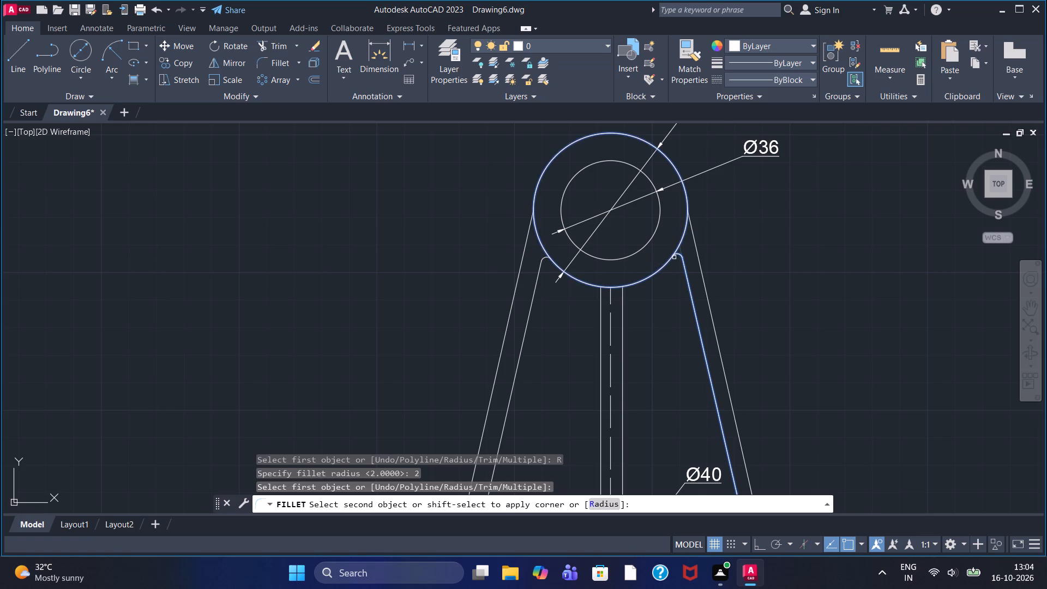
{"action": "left_click", "coordinate": [674, 257]}
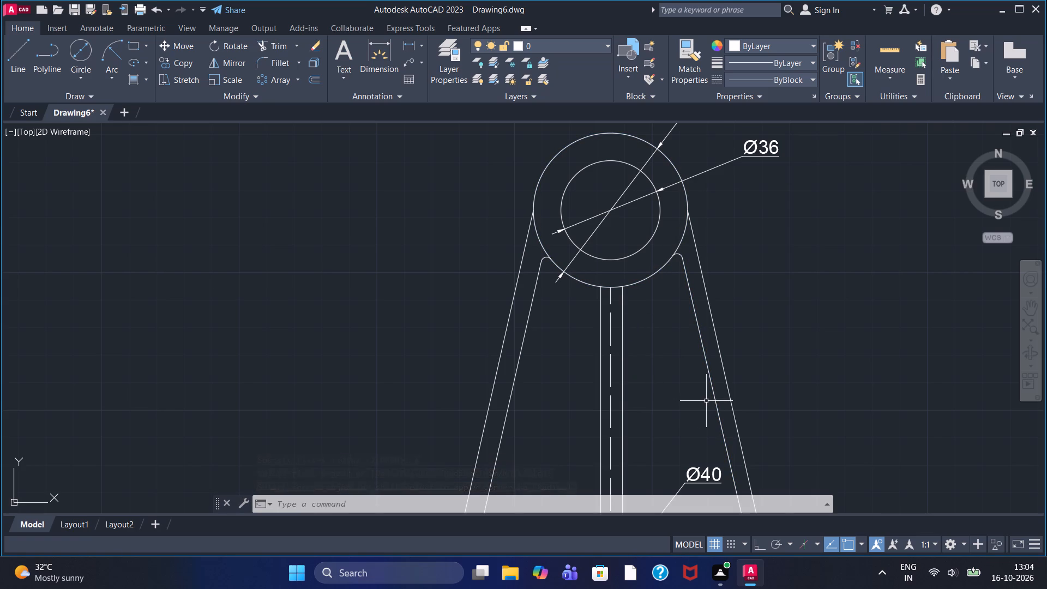
Add a vertical linear dimension from the centre of the base circles to the base's bottom edge, placed outside the square's right edge.
{"action": "scroll", "coordinate": [712, 398], "scroll_direction": "up", "scroll_amount": 1}
{"action": "scroll", "coordinate": [712, 398], "scroll_direction": "down", "scroll_amount": 1}
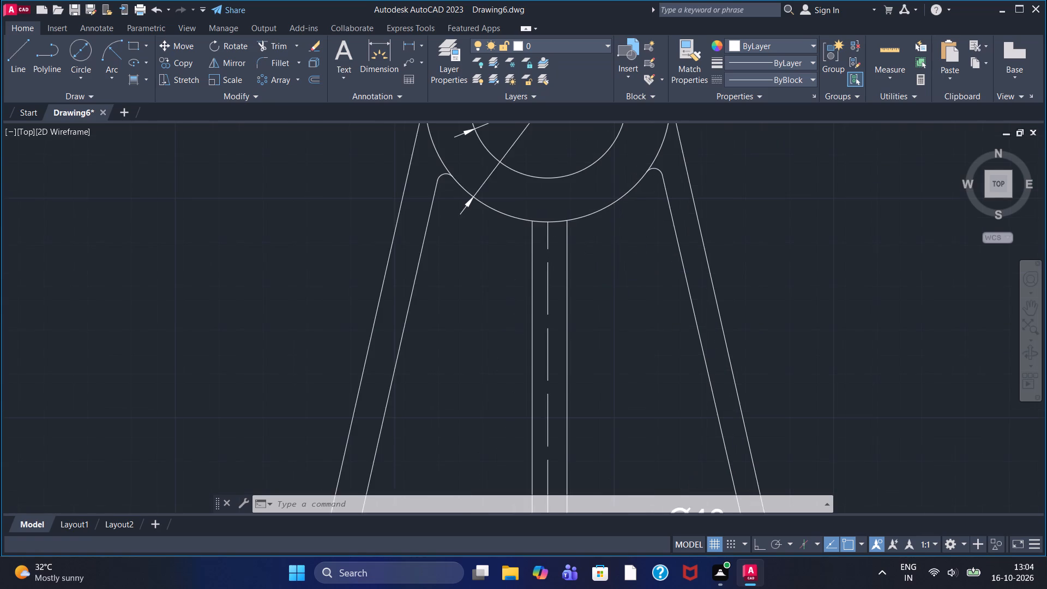
{"action": "scroll", "coordinate": [716, 396], "scroll_direction": "up", "scroll_amount": 1}
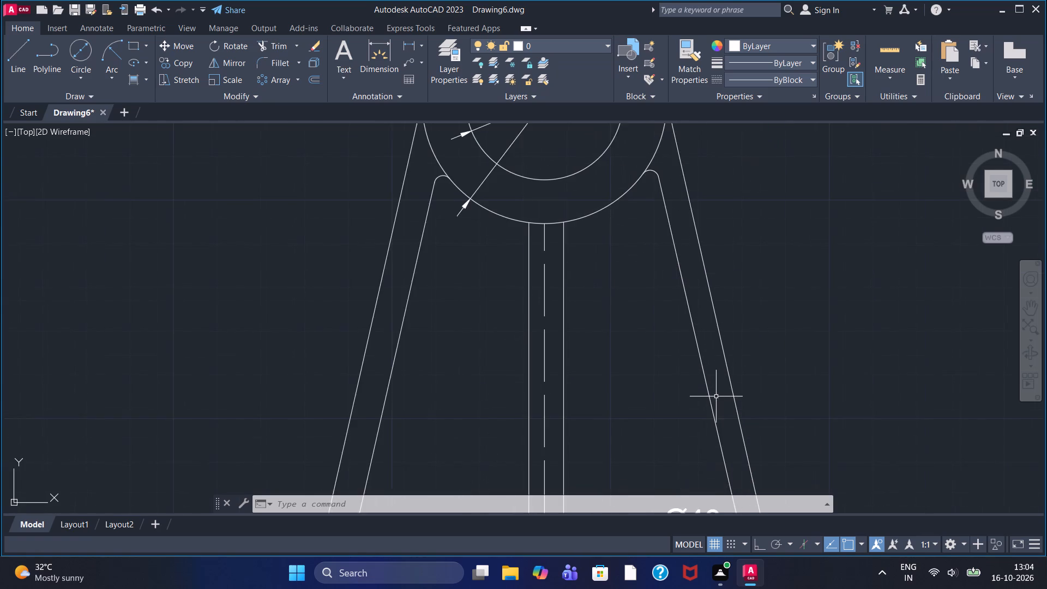
{"action": "scroll", "coordinate": [718, 396], "scroll_direction": "down", "scroll_amount": 1}
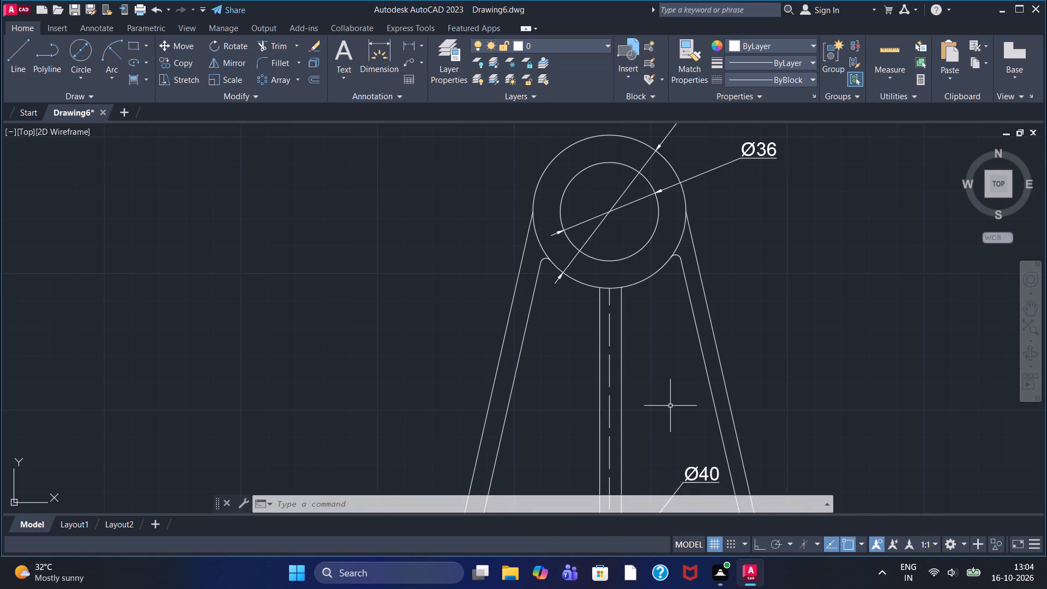
{"action": "scroll", "coordinate": [670, 406], "scroll_direction": "up", "scroll_amount": 3}
{"action": "scroll", "coordinate": [670, 406], "scroll_direction": "down", "scroll_amount": 4}
{"action": "middle_click_drag", "start_coordinate": [771, 393], "coordinate": [732, 153]}
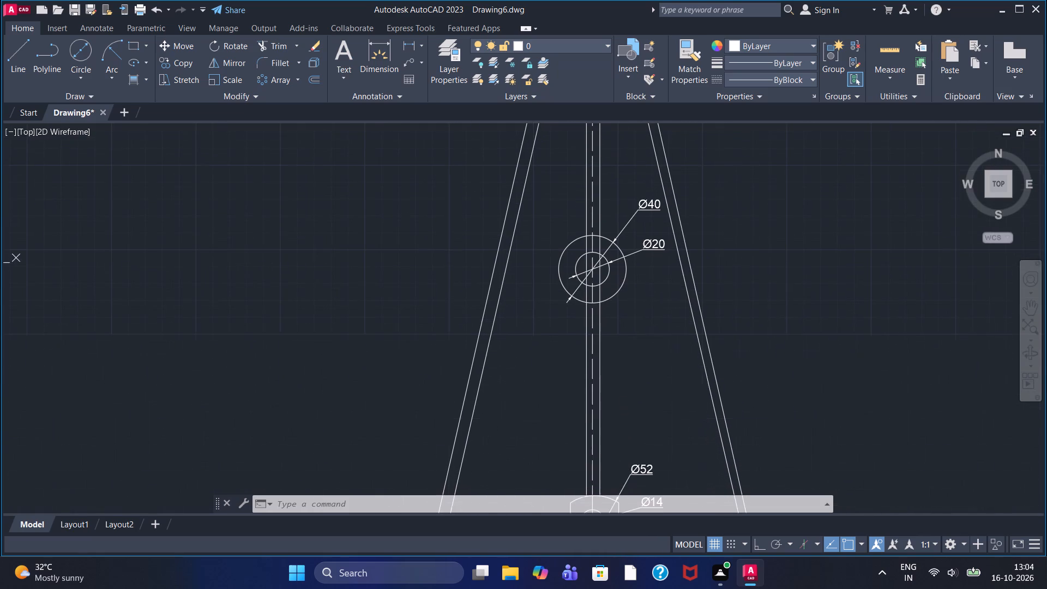
{"action": "scroll", "coordinate": [757, 317], "scroll_direction": "down", "scroll_amount": 2}
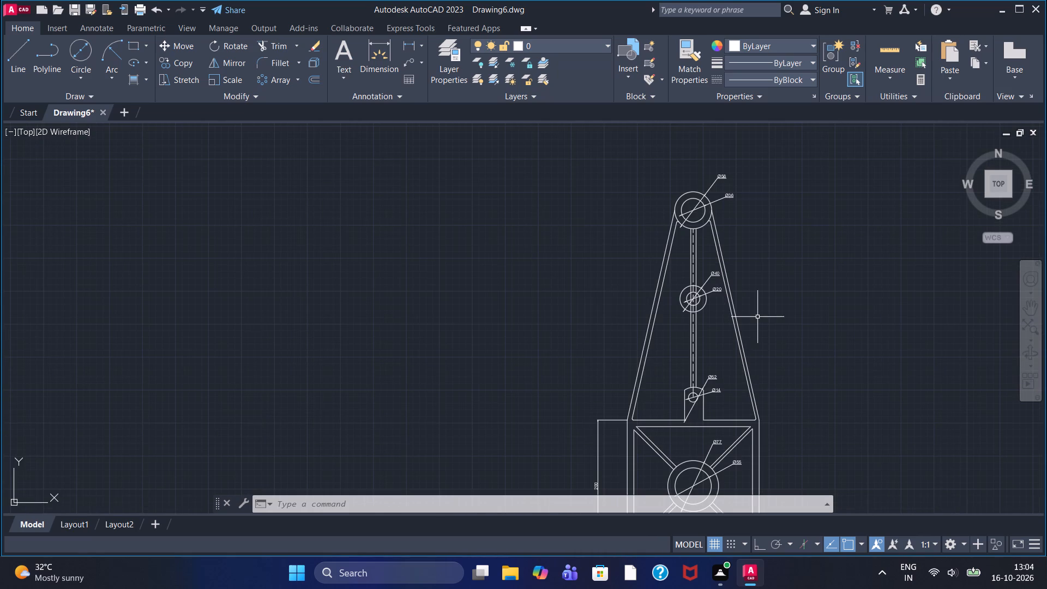
{"action": "scroll", "coordinate": [757, 317], "scroll_direction": "down", "scroll_amount": 1}
{"action": "middle_click_drag", "start_coordinate": [799, 349], "coordinate": [796, 338]}
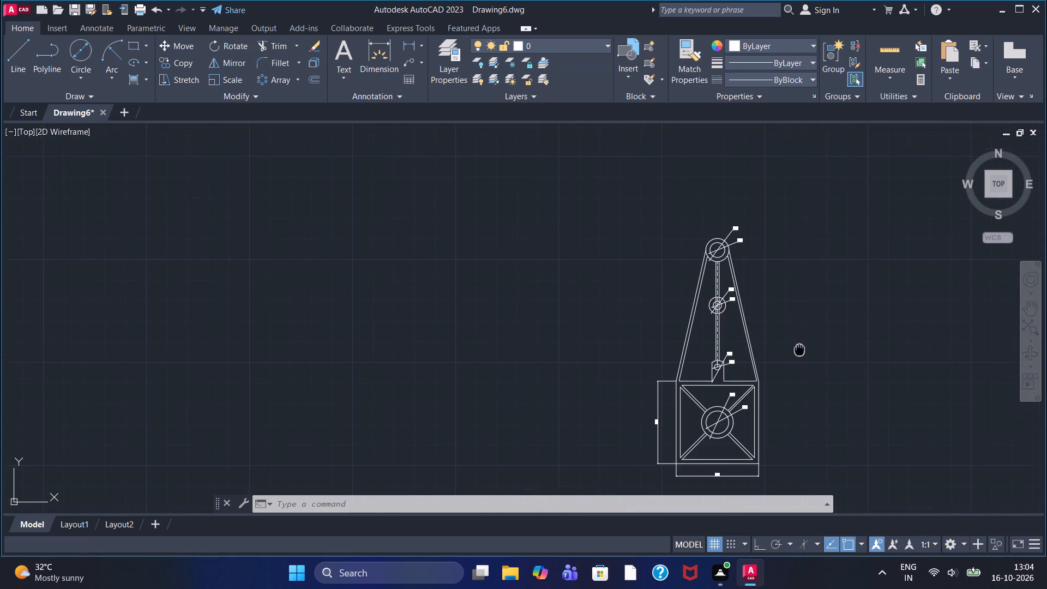
{"action": "middle_click_drag", "start_coordinate": [796, 338], "coordinate": [760, 263]}
{"action": "scroll", "coordinate": [687, 386], "scroll_direction": "up", "scroll_amount": 3}
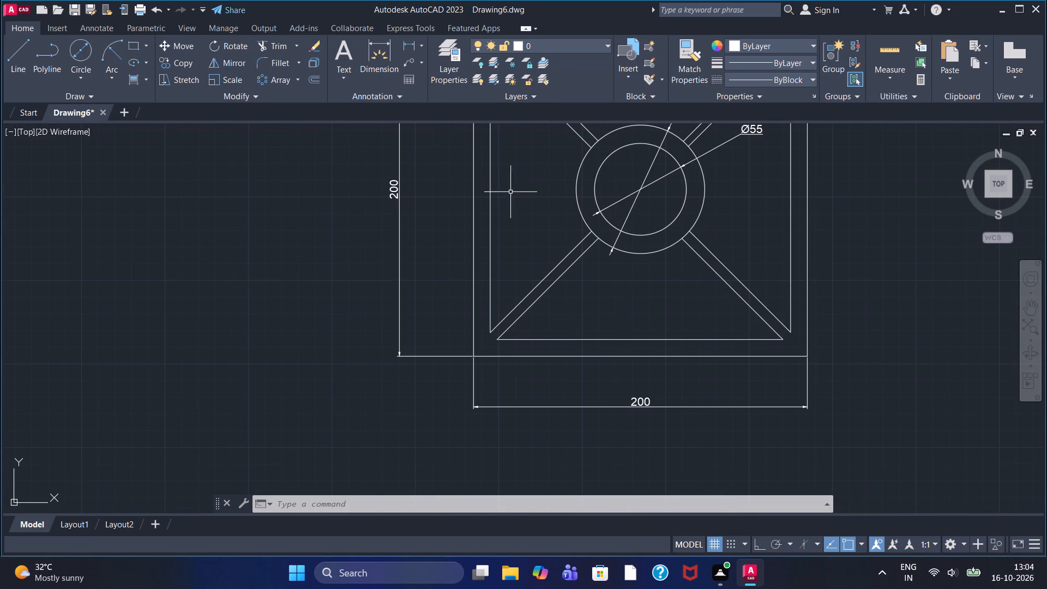
{"action": "left_click", "coordinate": [413, 46]}
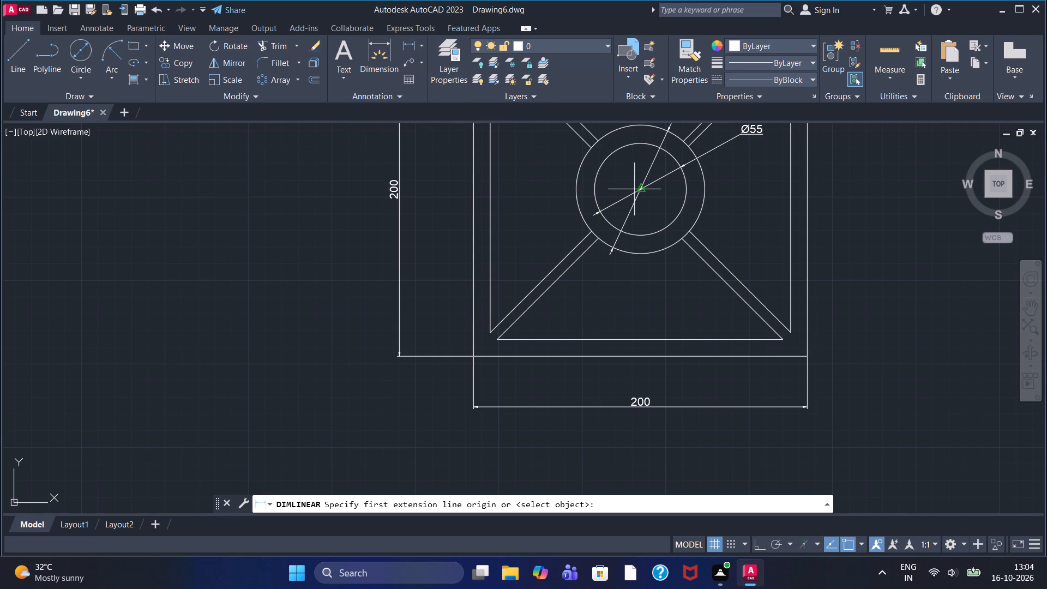
{"action": "left_click", "coordinate": [639, 189]}
{"action": "left_click", "coordinate": [641, 356]}
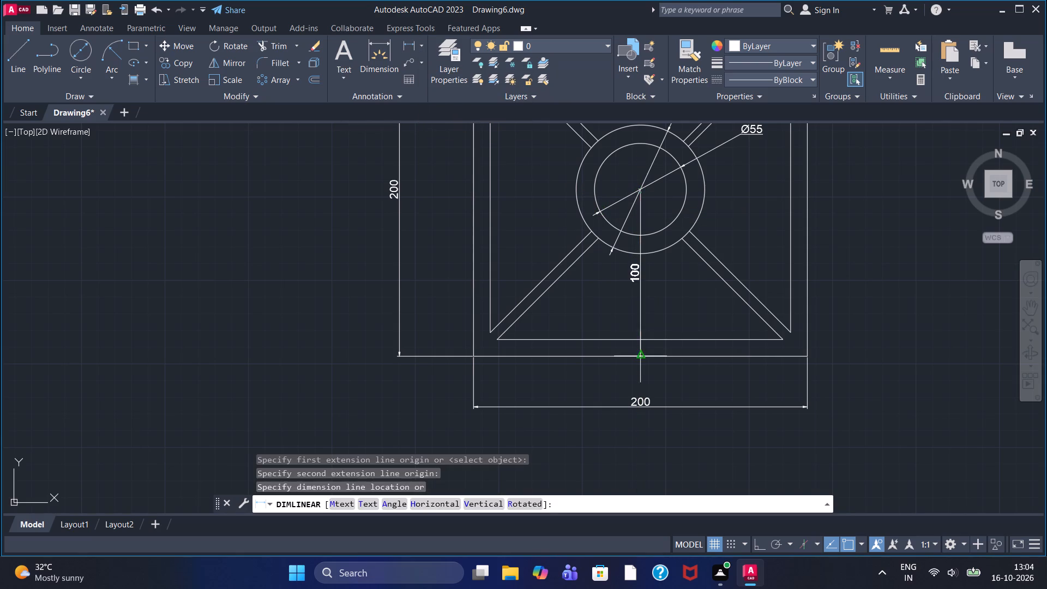
{"action": "left_click", "coordinate": [872, 318]}
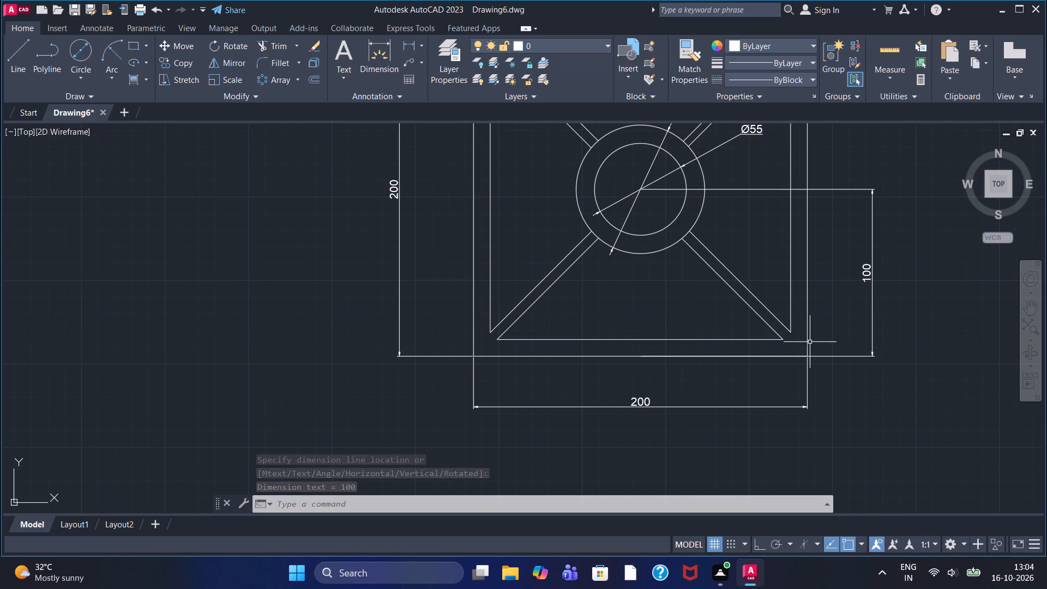
Add a vertical linear dimension from the base circles' centre to the small hole's centre in the arched slot, aligned above the previous dimension.
{"action": "scroll", "coordinate": [718, 200], "scroll_direction": "up", "scroll_amount": 1}
{"action": "scroll", "coordinate": [718, 200], "scroll_direction": "down", "scroll_amount": 2}
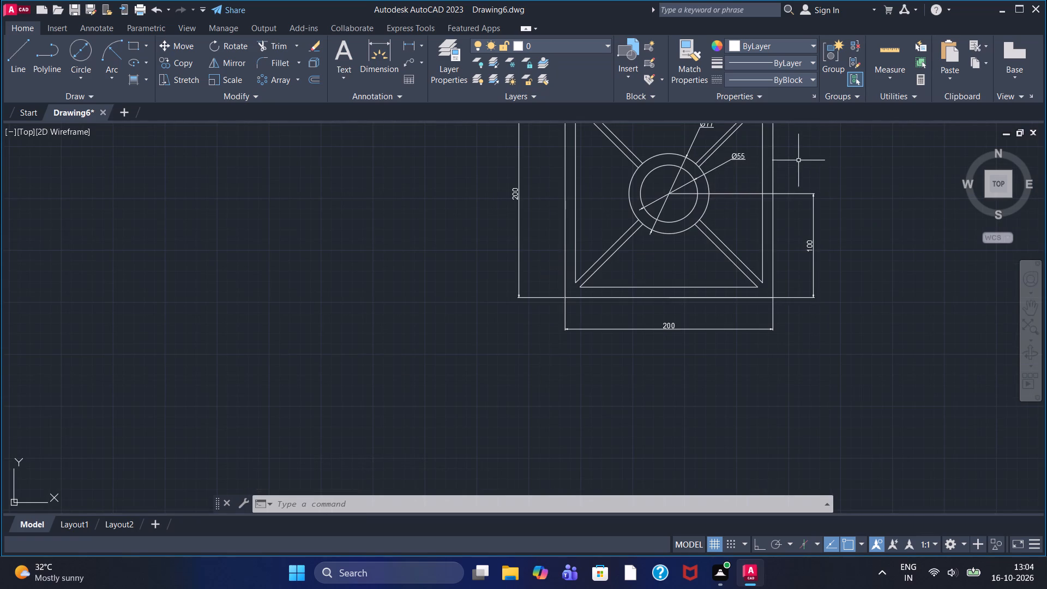
{"action": "middle_click_drag", "start_coordinate": [799, 159], "coordinate": [751, 300]}
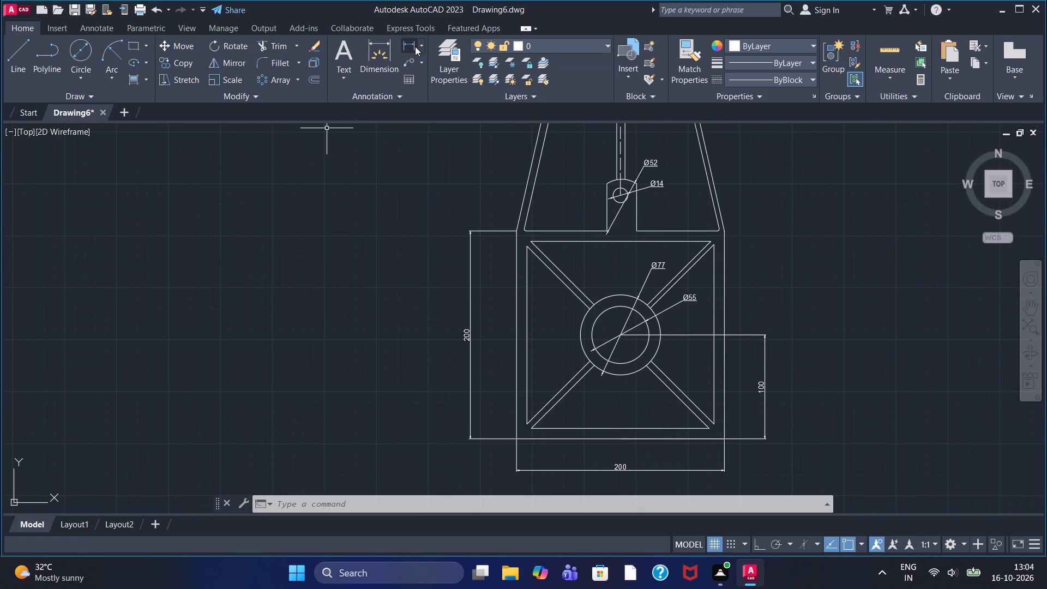
{"action": "left_click", "coordinate": [414, 46]}
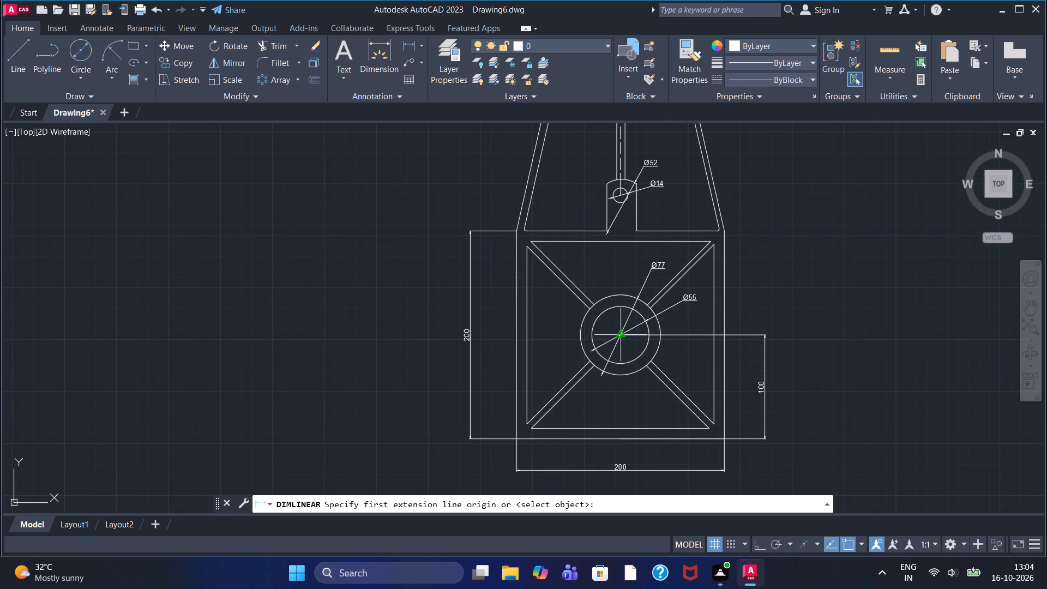
{"action": "left_click", "coordinate": [622, 332]}
{"action": "left_click", "coordinate": [623, 194]}
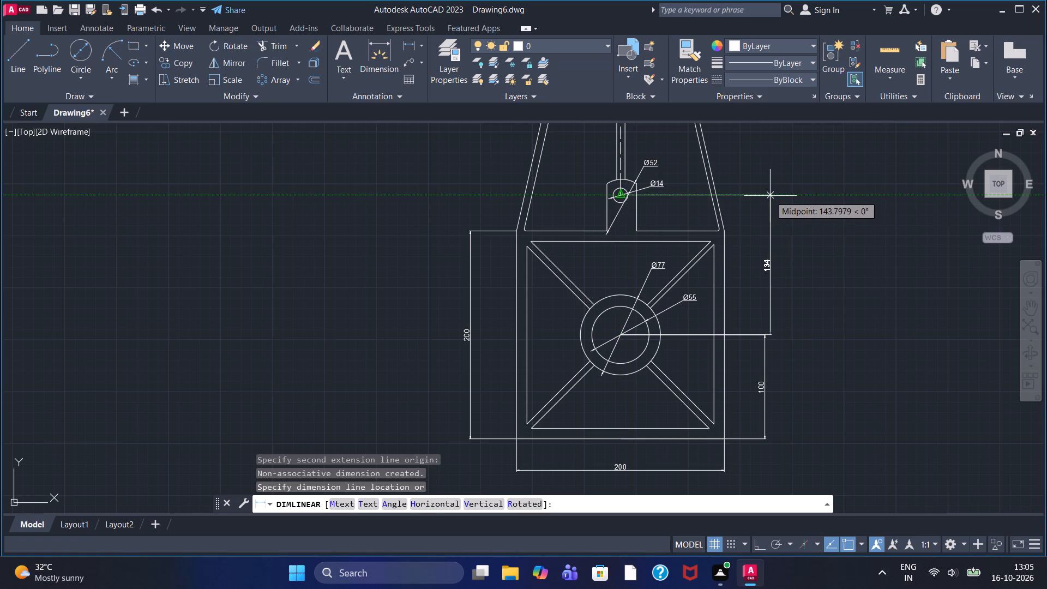
{"action": "left_click", "coordinate": [765, 201]}
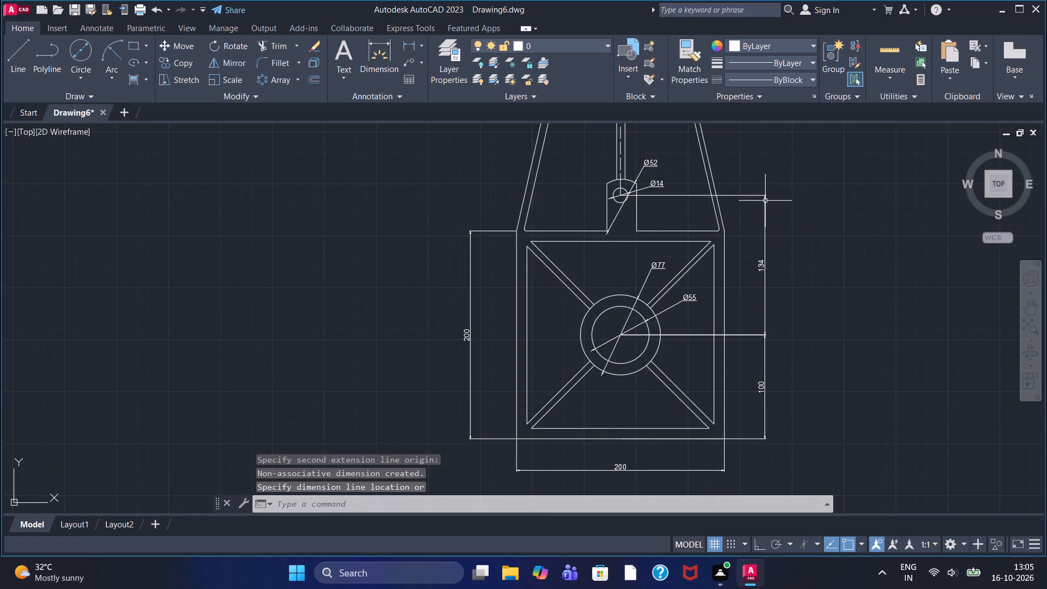
{"action": "scroll", "coordinate": [744, 241], "scroll_direction": "up", "scroll_amount": 2}
{"action": "scroll", "coordinate": [766, 261], "scroll_direction": "down", "scroll_amount": 1}
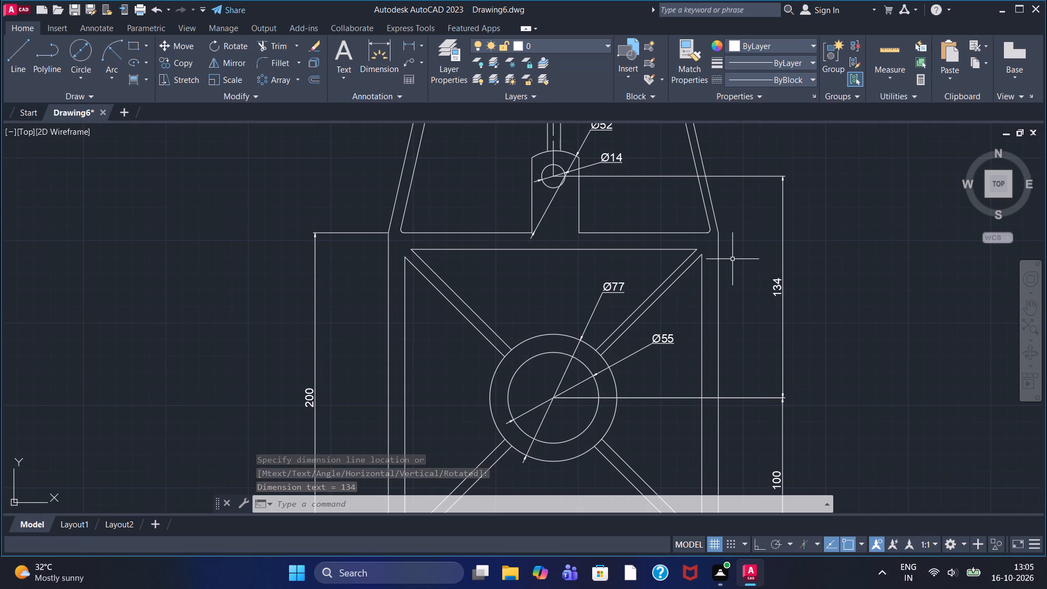
Add a vertical linear dimension from the slot's small hole centre to the middle circles' centre, aligned with the dimensions below.
{"action": "middle_click_drag", "start_coordinate": [745, 224], "coordinate": [678, 441]}
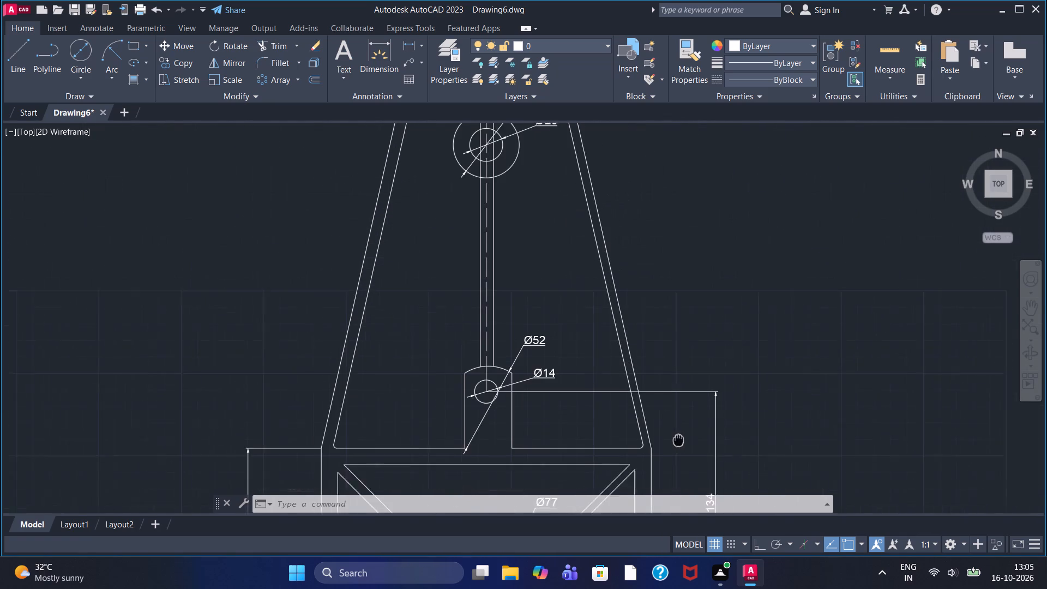
{"action": "middle_click_drag", "start_coordinate": [678, 441], "coordinate": [671, 466]}
{"action": "left_click", "coordinate": [408, 43]}
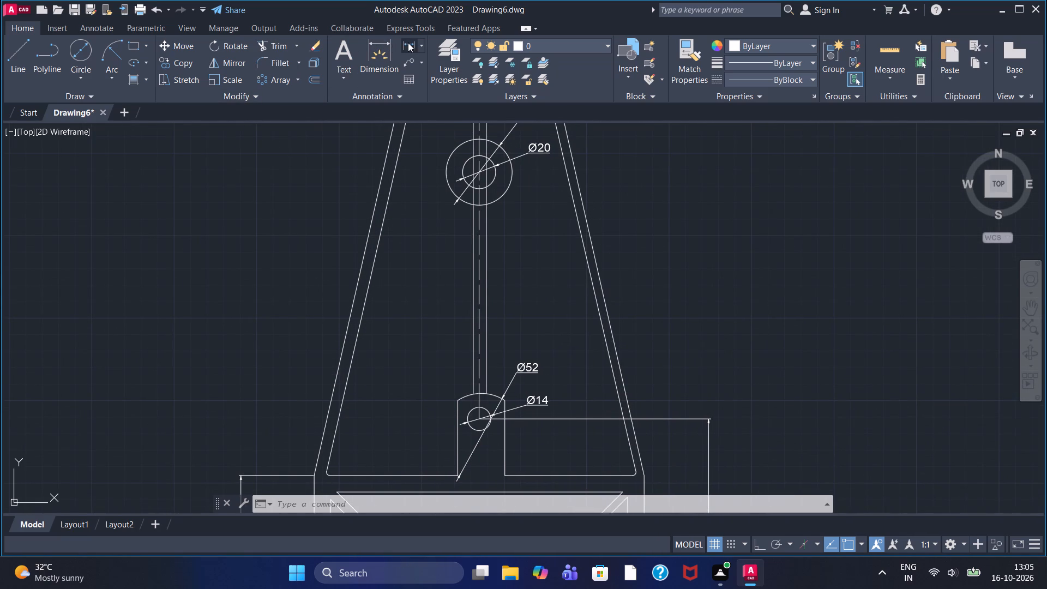
{"action": "left_click", "coordinate": [481, 418]}
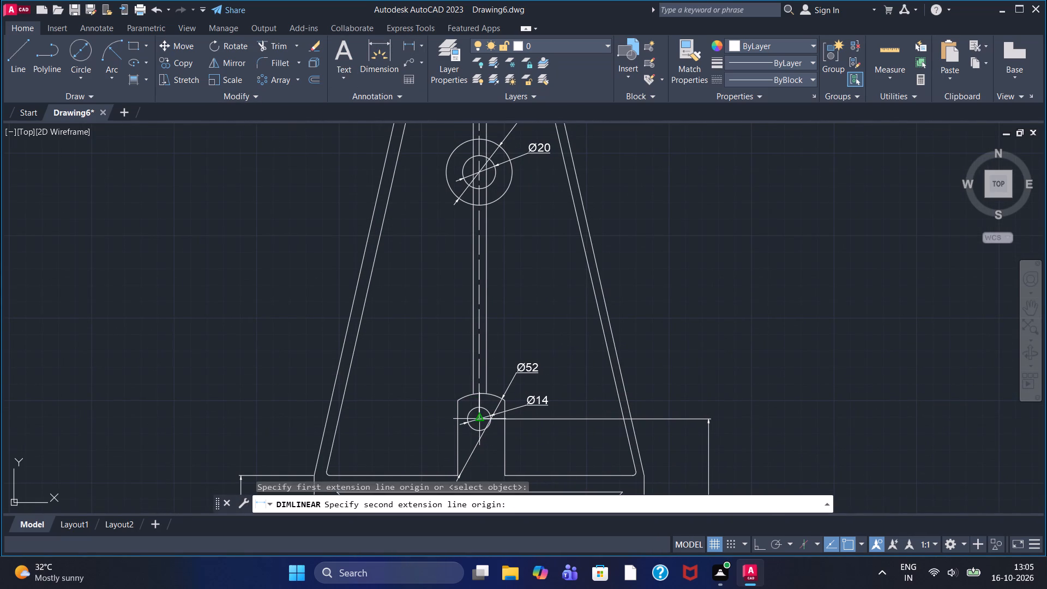
{"action": "left_click", "coordinate": [480, 173]}
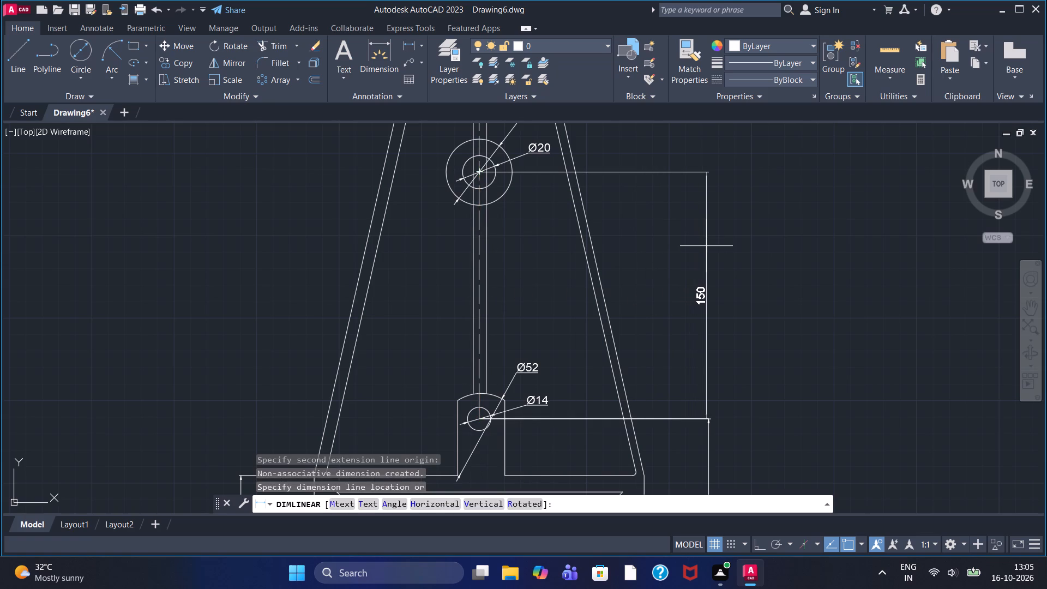
{"action": "left_click", "coordinate": [709, 246]}
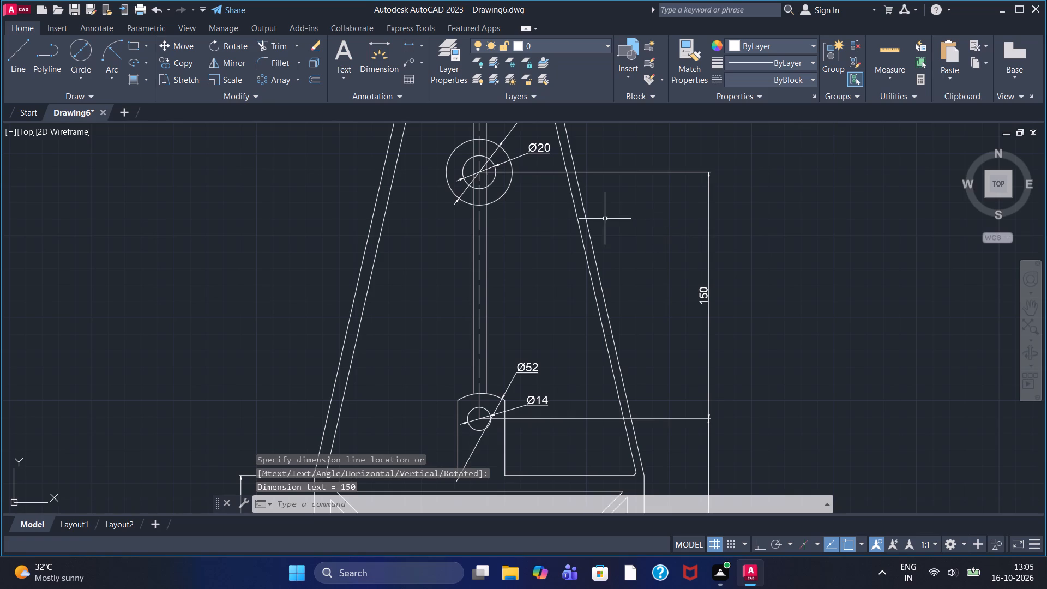
Add a vertical linear dimension from the middle circles' centre to the top circles' centre, continuing the same dimension line.
{"action": "middle_click_drag", "start_coordinate": [615, 227], "coordinate": [592, 443]}
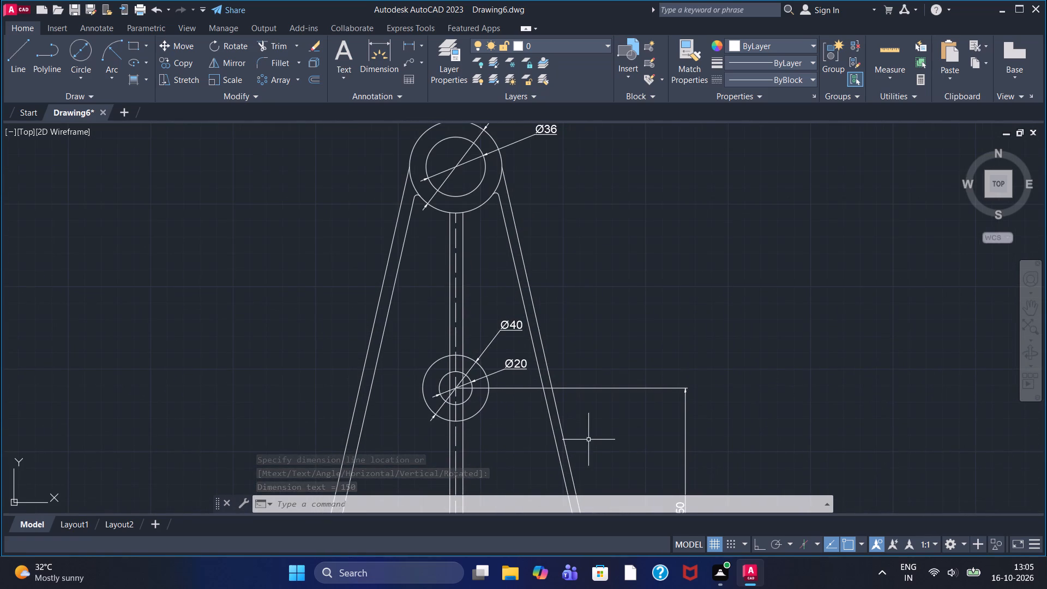
{"action": "left_click", "coordinate": [410, 43]}
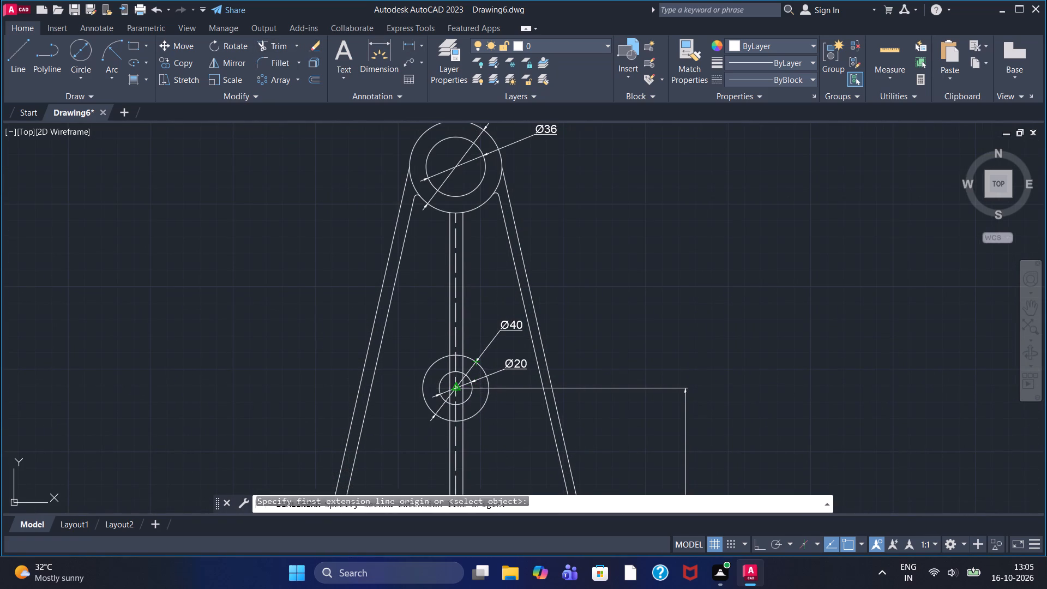
{"action": "left_click", "coordinate": [458, 388]}
{"action": "left_click", "coordinate": [459, 166]}
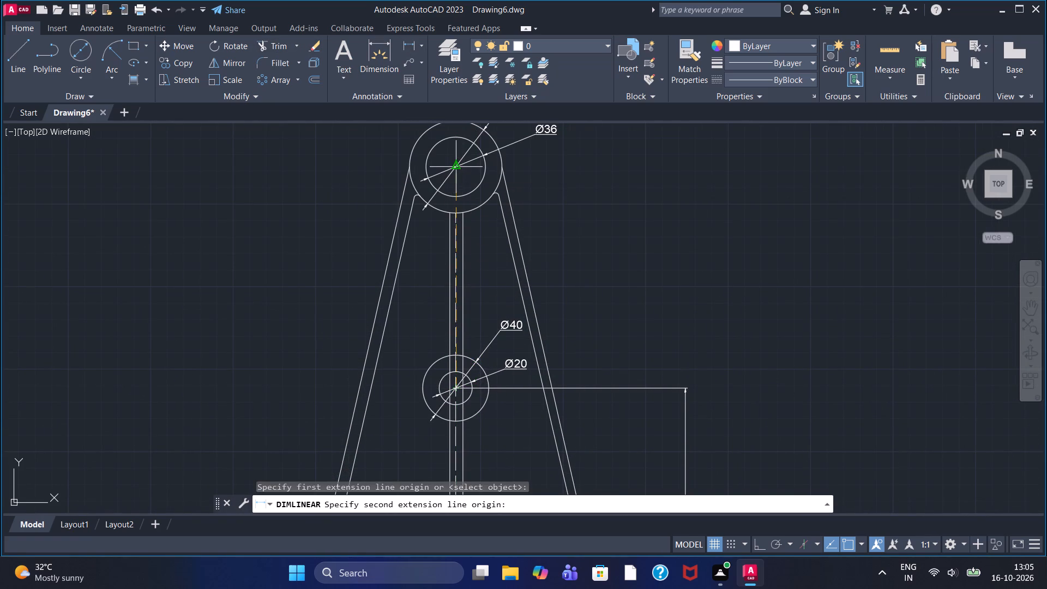
{"action": "left_click", "coordinate": [685, 227]}
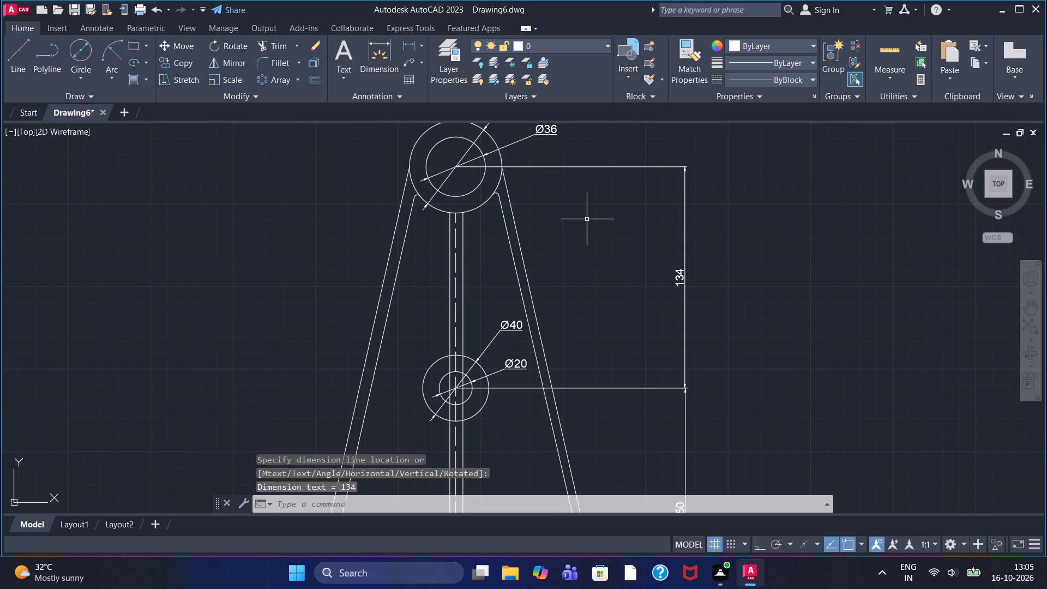
Add a vertical linear dimension from the top circles' centre to the outer circle's uppermost point, in line with the dimension chain.
{"action": "middle_click_drag", "start_coordinate": [587, 219], "coordinate": [574, 342]}
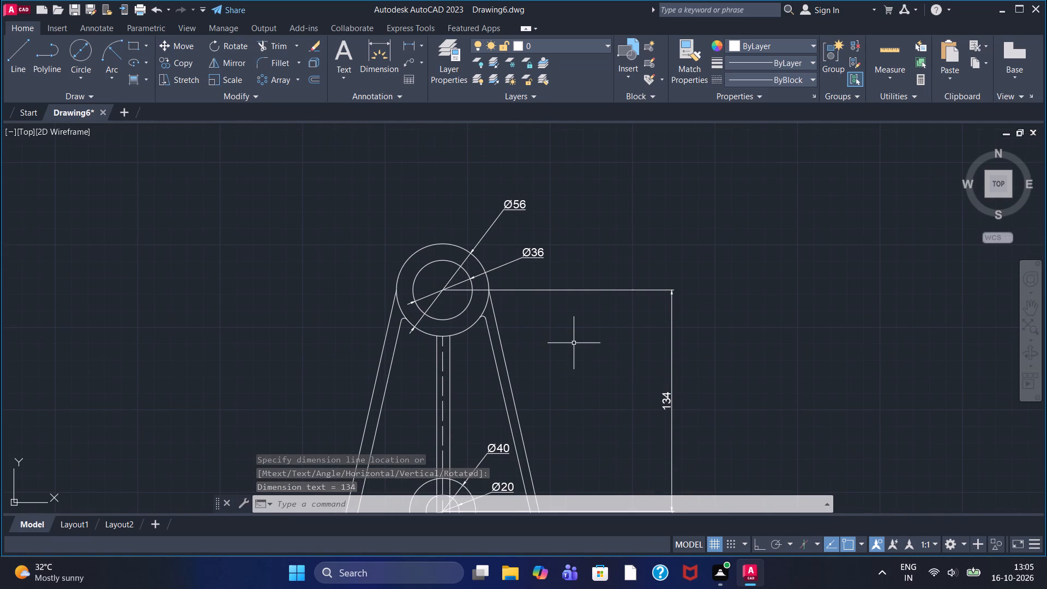
{"action": "left_click", "coordinate": [407, 45]}
{"action": "left_click", "coordinate": [447, 289]}
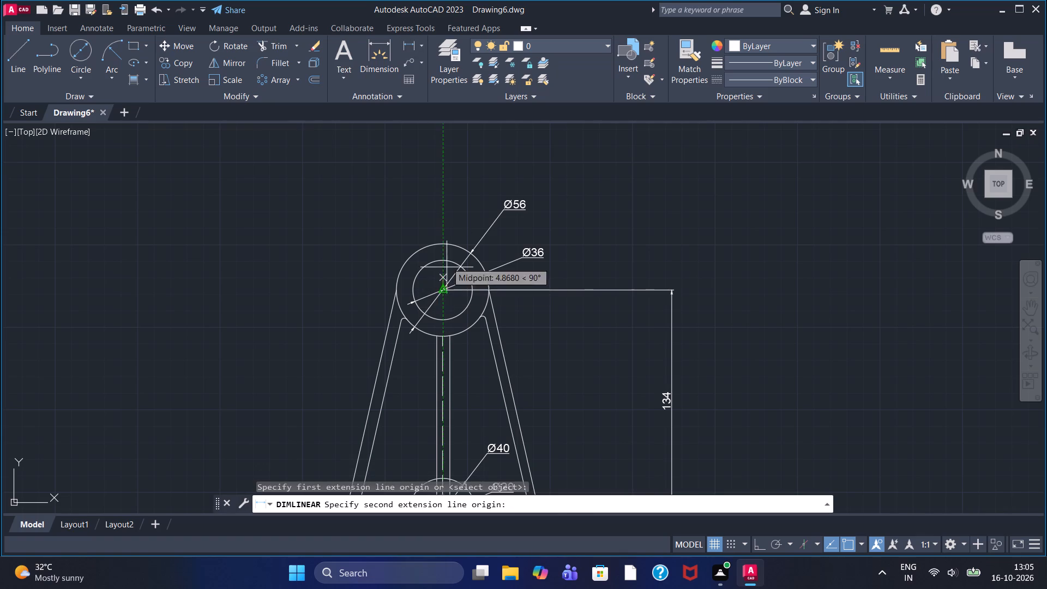
{"action": "left_click", "coordinate": [444, 244]}
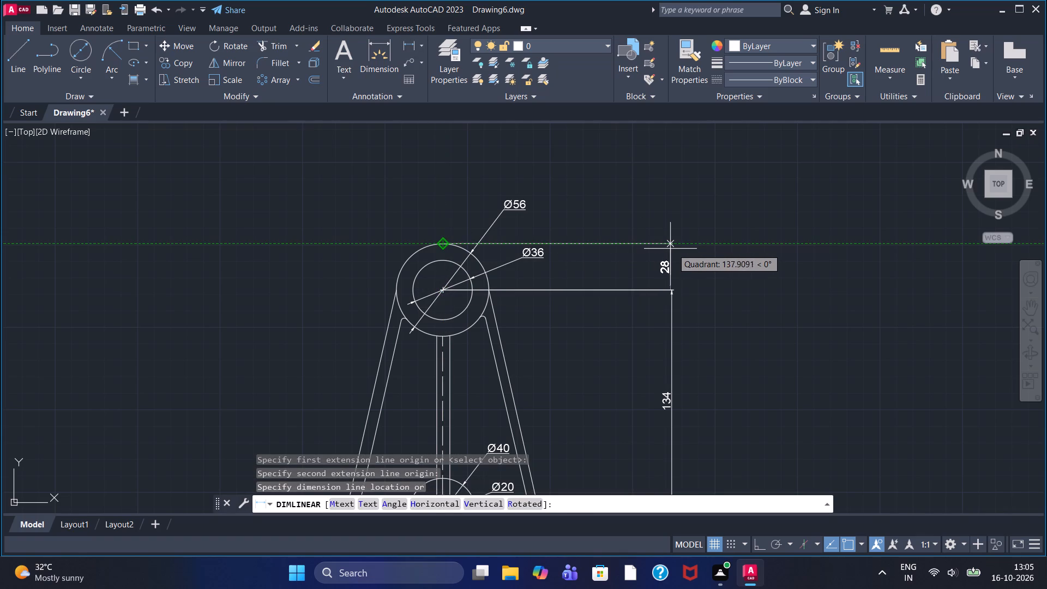
{"action": "left_click", "coordinate": [671, 248]}
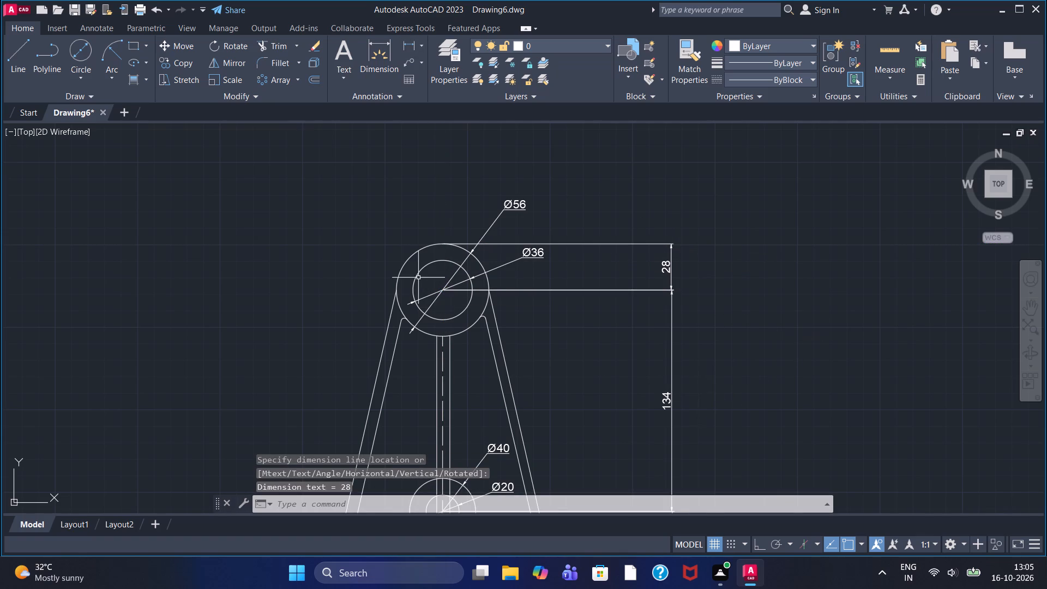
Add an overall vertical dimension from the top outer circle's uppermost point to the base's bottom edge, placed outside the dimension chain.
{"action": "left_click", "coordinate": [410, 45]}
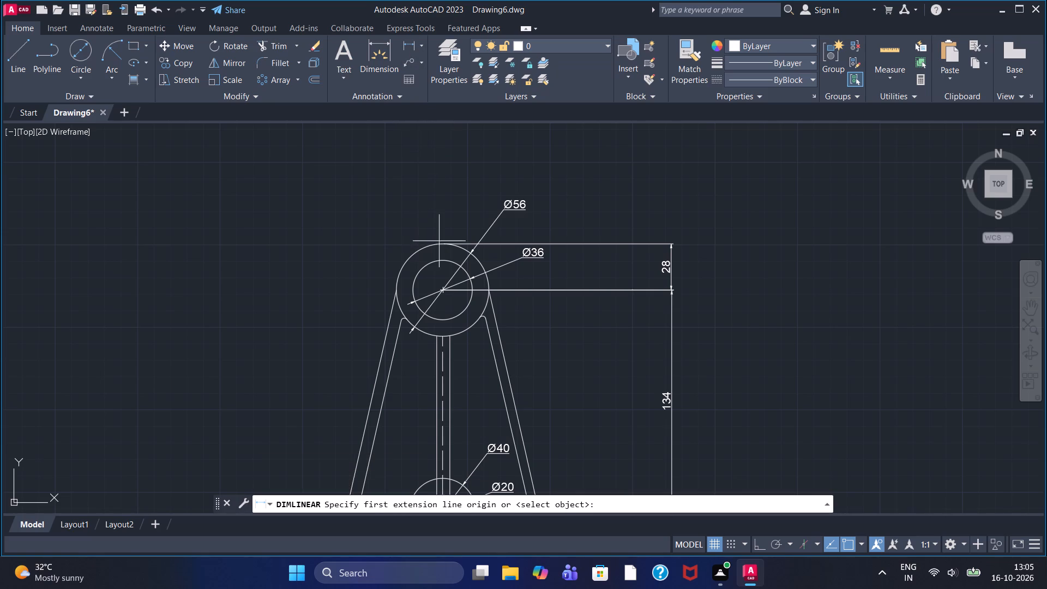
{"action": "left_click", "coordinate": [445, 245]}
{"action": "scroll", "coordinate": [518, 420], "scroll_direction": "up", "scroll_amount": 2}
{"action": "scroll", "coordinate": [518, 420], "scroll_direction": "down", "scroll_amount": 2}
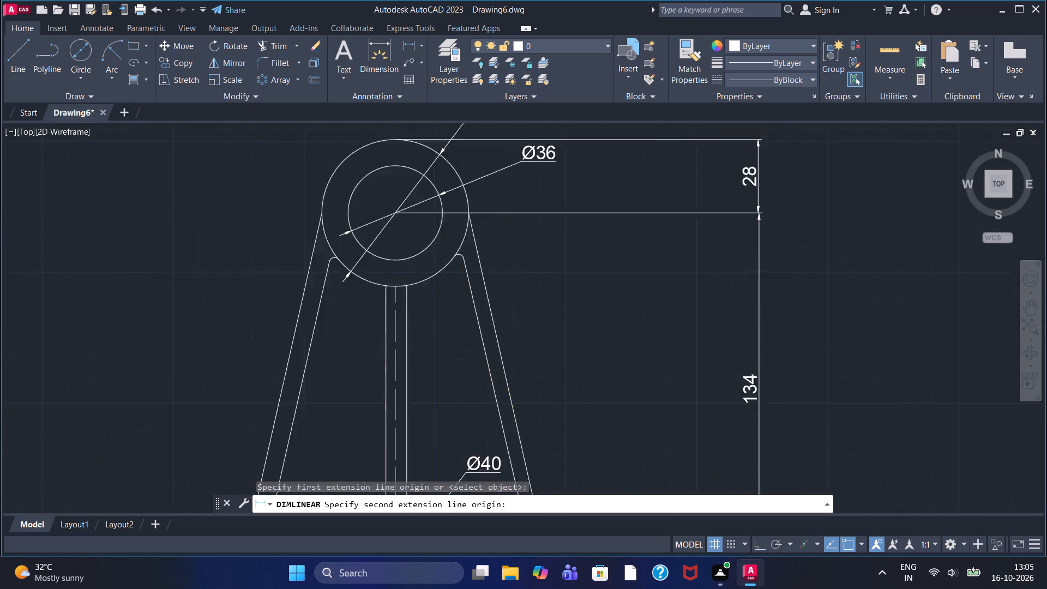
{"action": "scroll", "coordinate": [518, 420], "scroll_direction": "down", "scroll_amount": 3}
{"action": "middle_click_drag", "start_coordinate": [528, 433], "coordinate": [528, 422]}
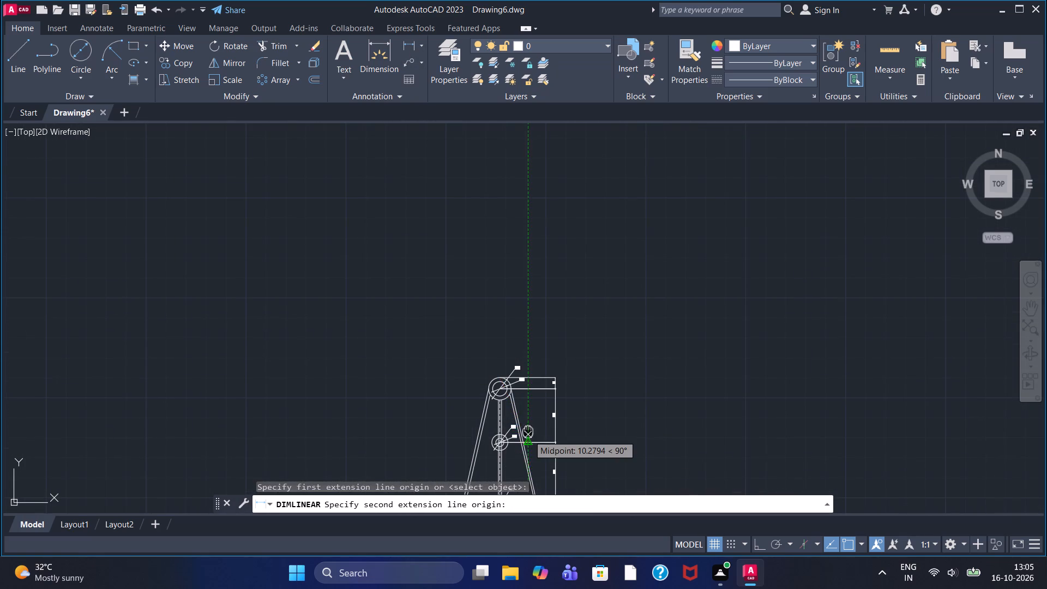
{"action": "middle_click_drag", "start_coordinate": [528, 422], "coordinate": [550, 234]}
{"action": "scroll", "coordinate": [521, 400], "scroll_direction": "up", "scroll_amount": 4}
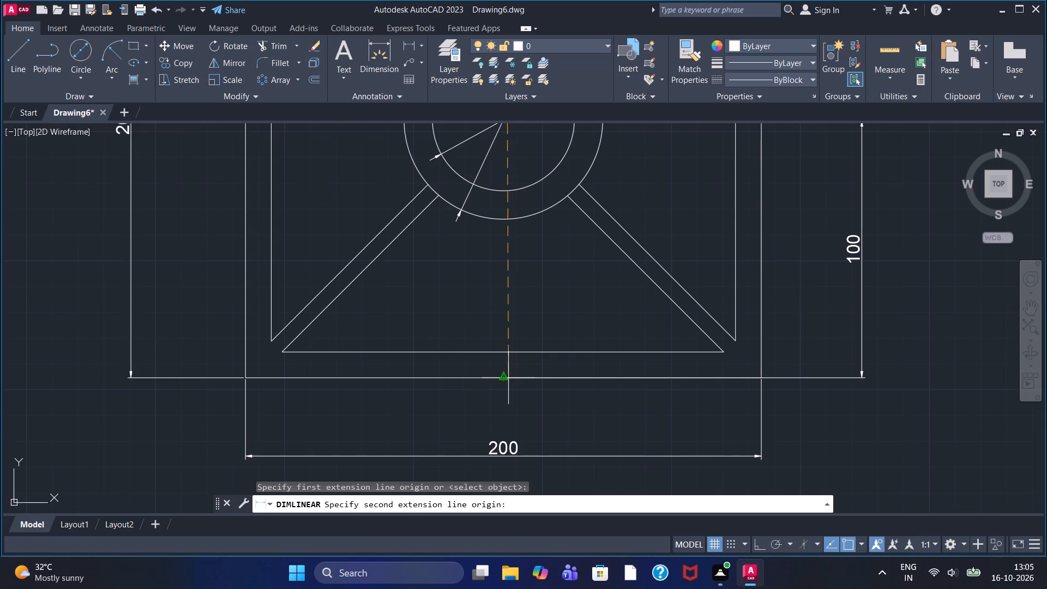
{"action": "left_click", "coordinate": [506, 378]}
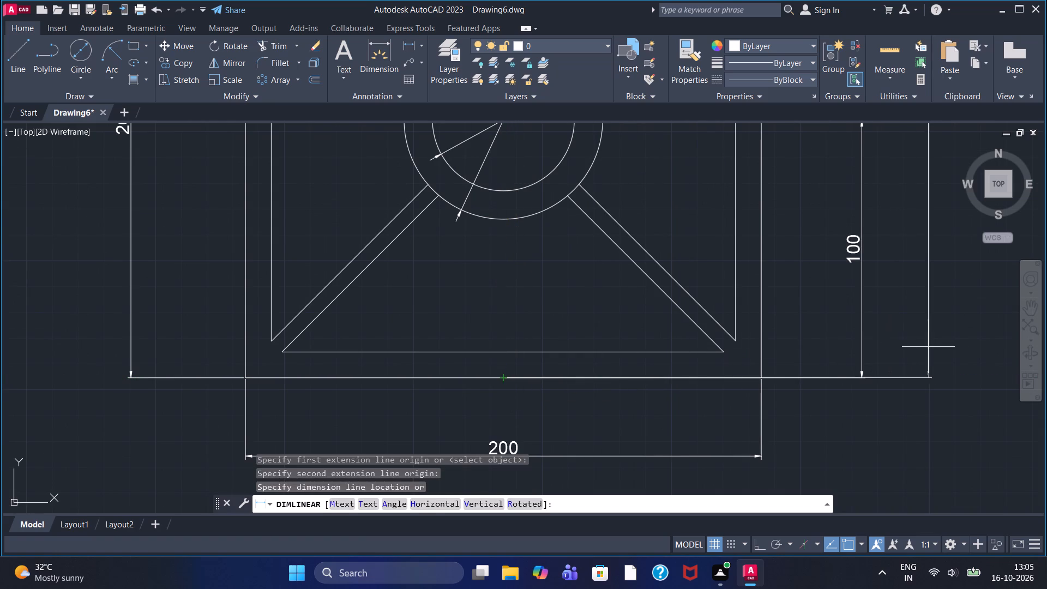
{"action": "scroll", "coordinate": [941, 347], "scroll_direction": "up", "scroll_amount": 1}
{"action": "scroll", "coordinate": [941, 347], "scroll_direction": "down", "scroll_amount": 4}
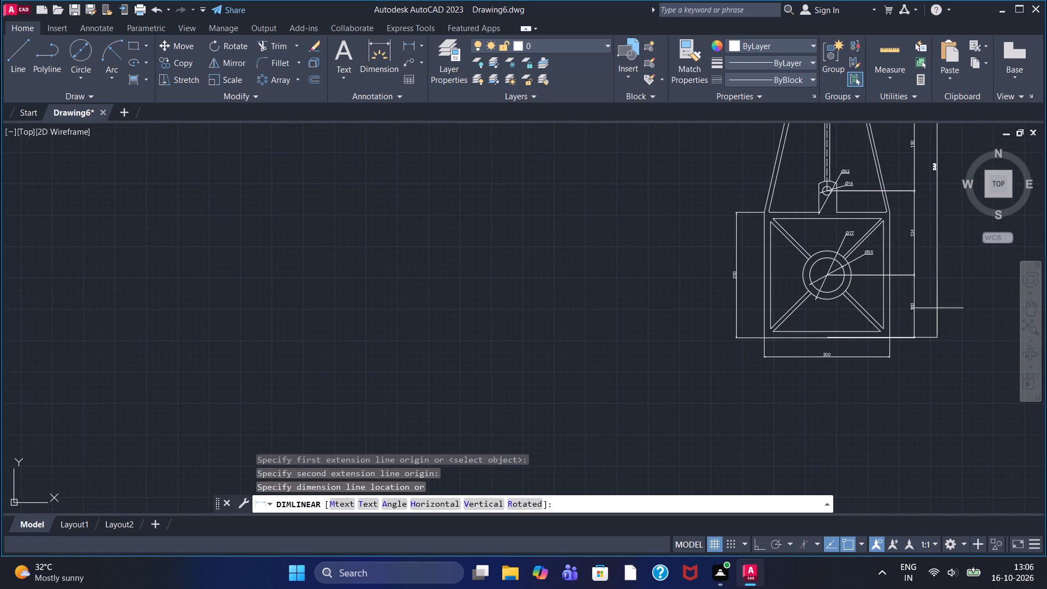
{"action": "middle_click_drag", "start_coordinate": [948, 287], "coordinate": [857, 432]}
{"action": "scroll", "coordinate": [857, 431], "scroll_direction": "down", "scroll_amount": 1}
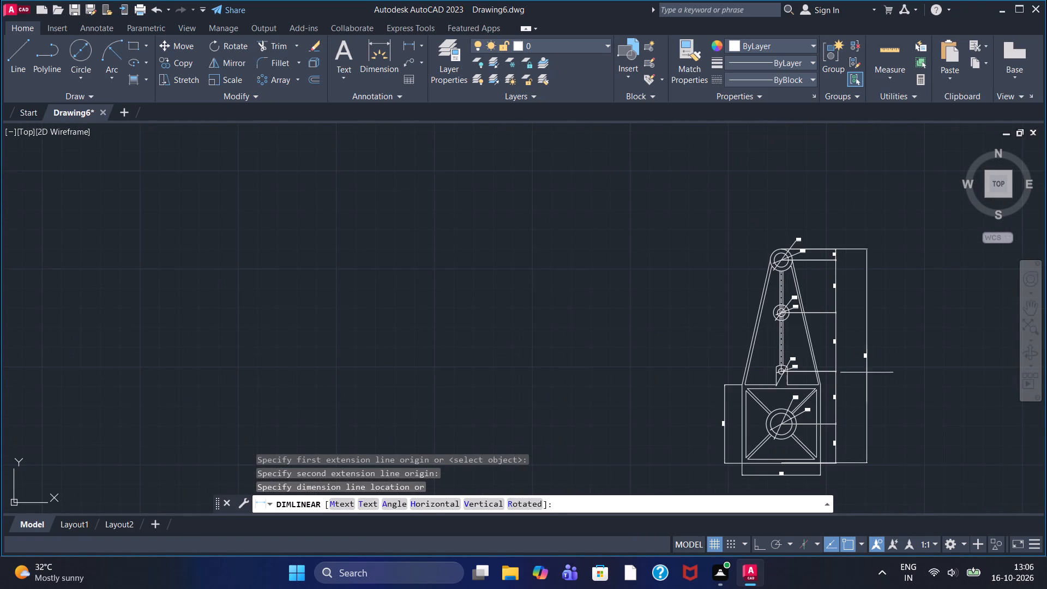
{"action": "scroll", "coordinate": [861, 371], "scroll_direction": "up", "scroll_amount": 3}
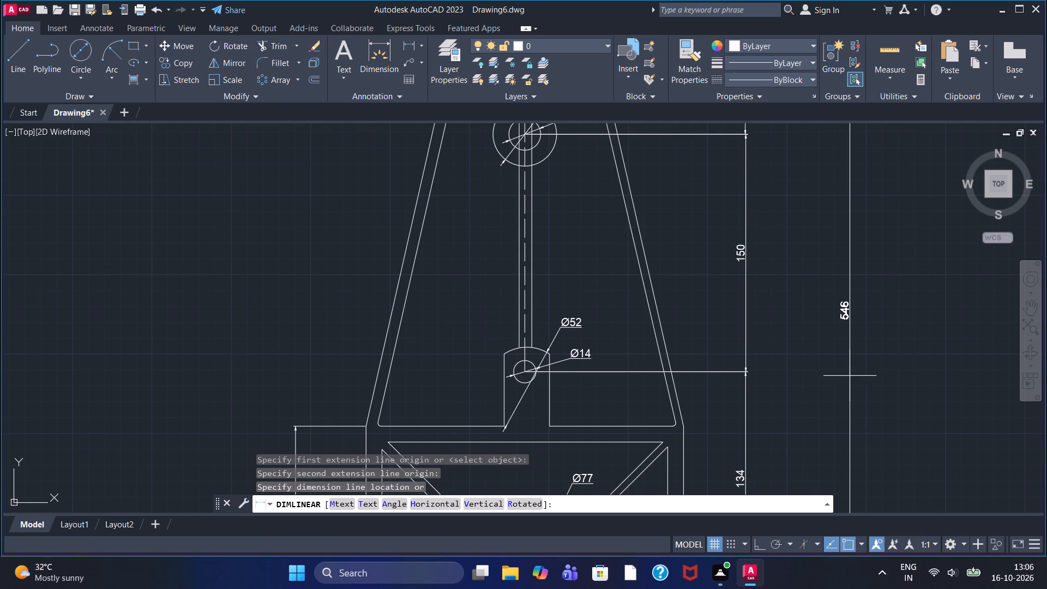
{"action": "left_click", "coordinate": [846, 381]}
Modify the ISO-25 dimension style to a text height of 10 and set it as the current style.
{"action": "scroll", "coordinate": [783, 436], "scroll_direction": "down", "scroll_amount": 2}
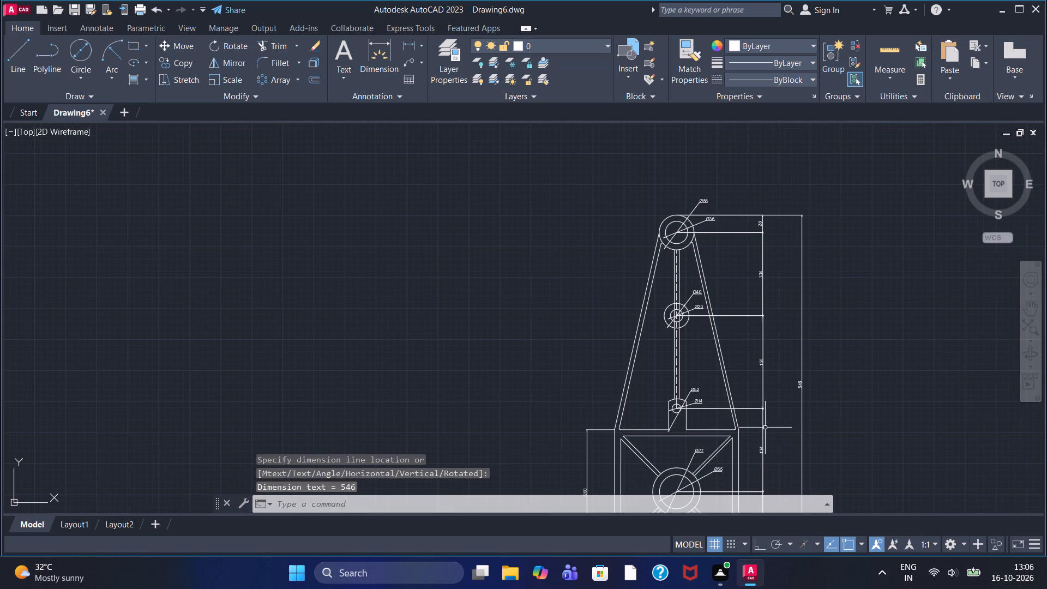
{"action": "middle_click_drag", "start_coordinate": [490, 294], "coordinate": [365, 211]}
{"action": "scroll", "coordinate": [371, 224], "scroll_direction": "down", "scroll_amount": 1}
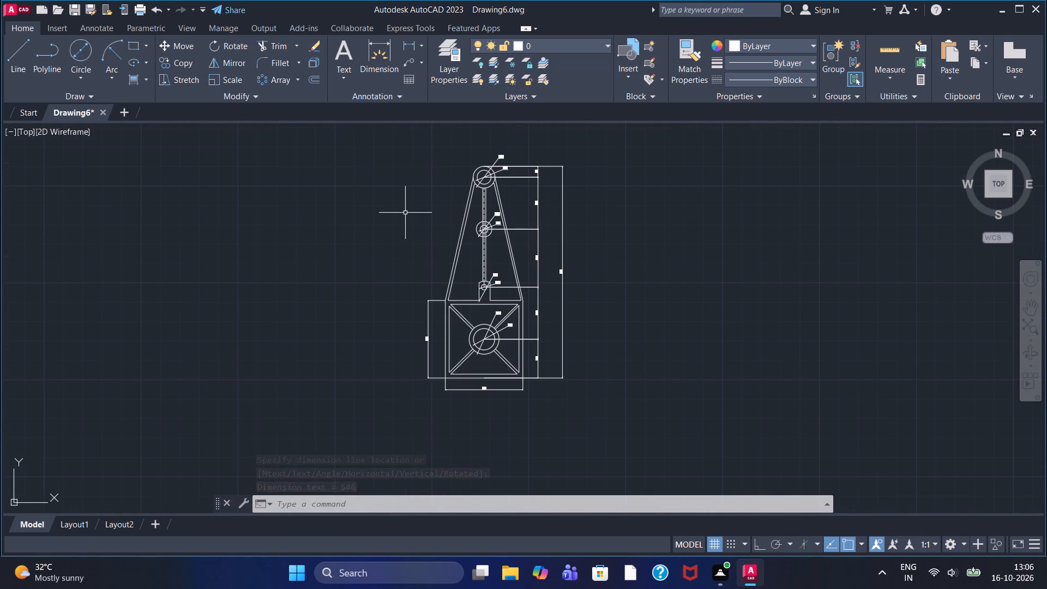
{"action": "left_click", "coordinate": [394, 100]}
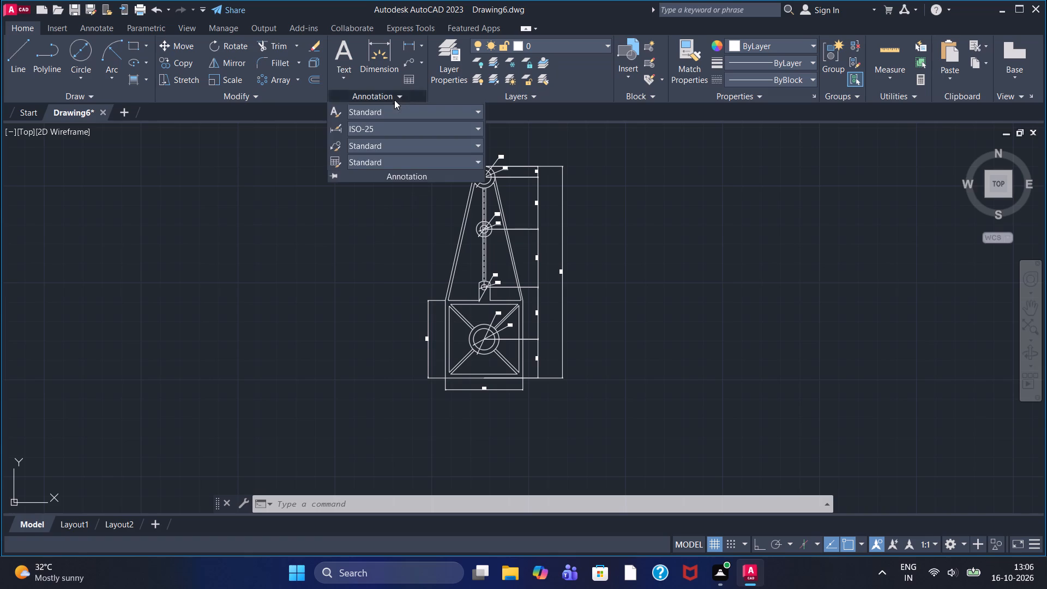
{"action": "left_click", "coordinate": [336, 130]}
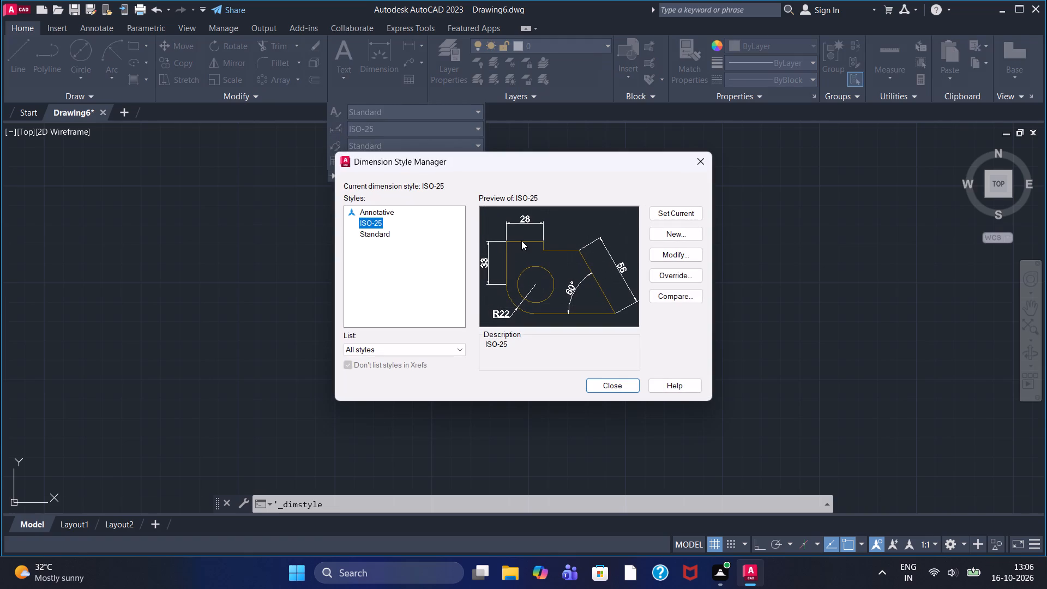
{"action": "left_click", "coordinate": [656, 257]}
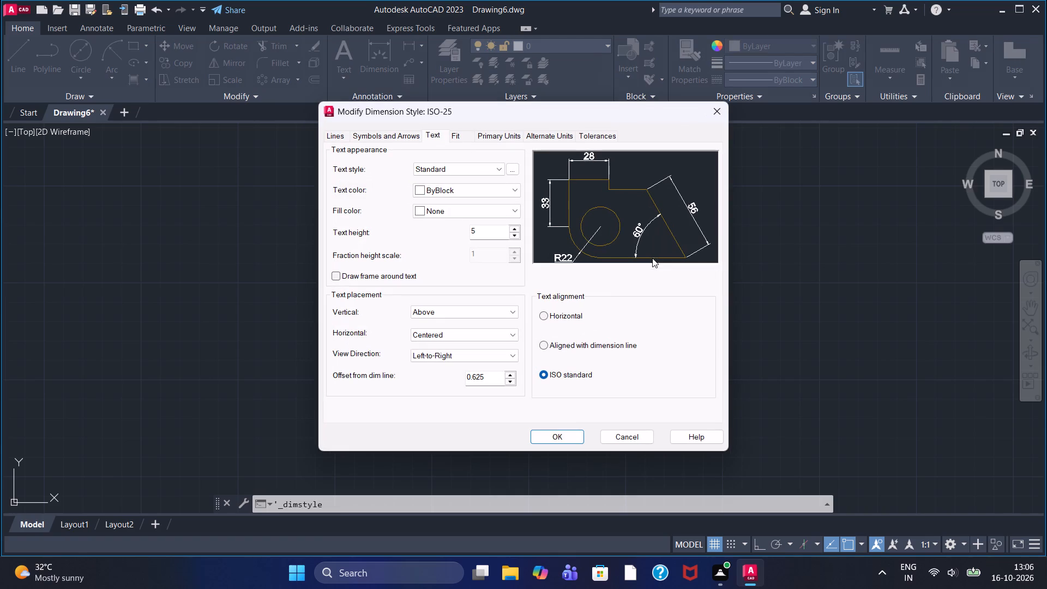
{"action": "left_click_drag", "start_coordinate": [486, 230], "coordinate": [407, 241]}
{"action": "type", "text": "10"}
{"action": "key", "text": "Return"}
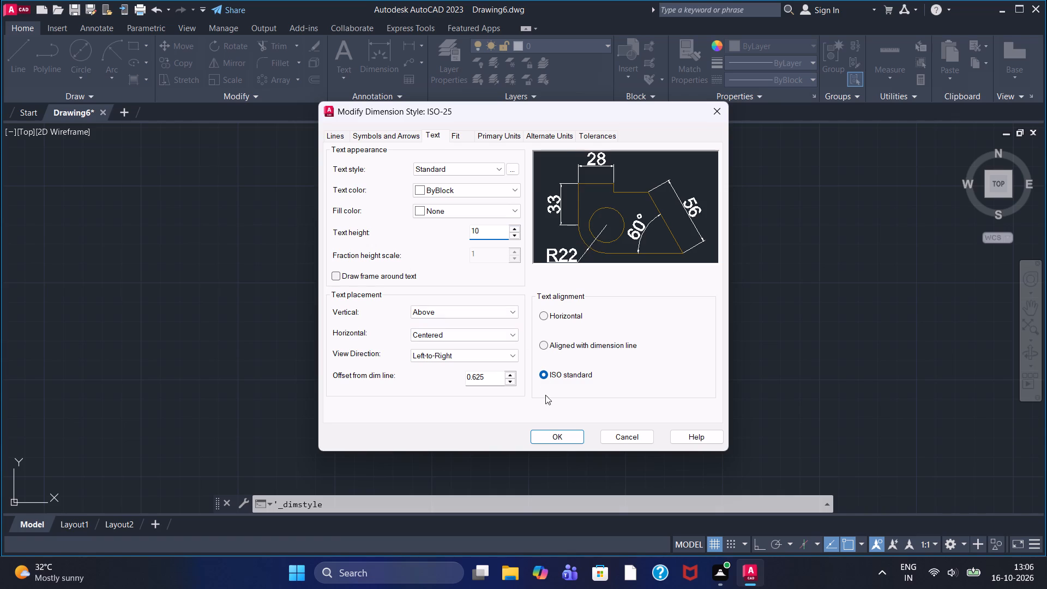
{"action": "left_click", "coordinate": [559, 436]}
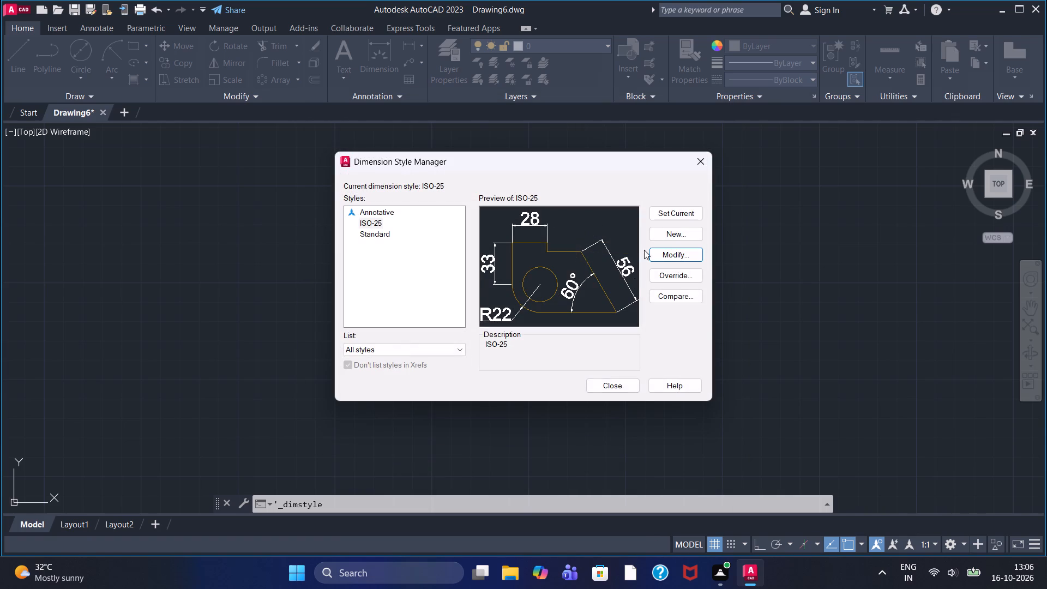
{"action": "left_click", "coordinate": [667, 212]}
{"action": "left_click", "coordinate": [605, 386]}
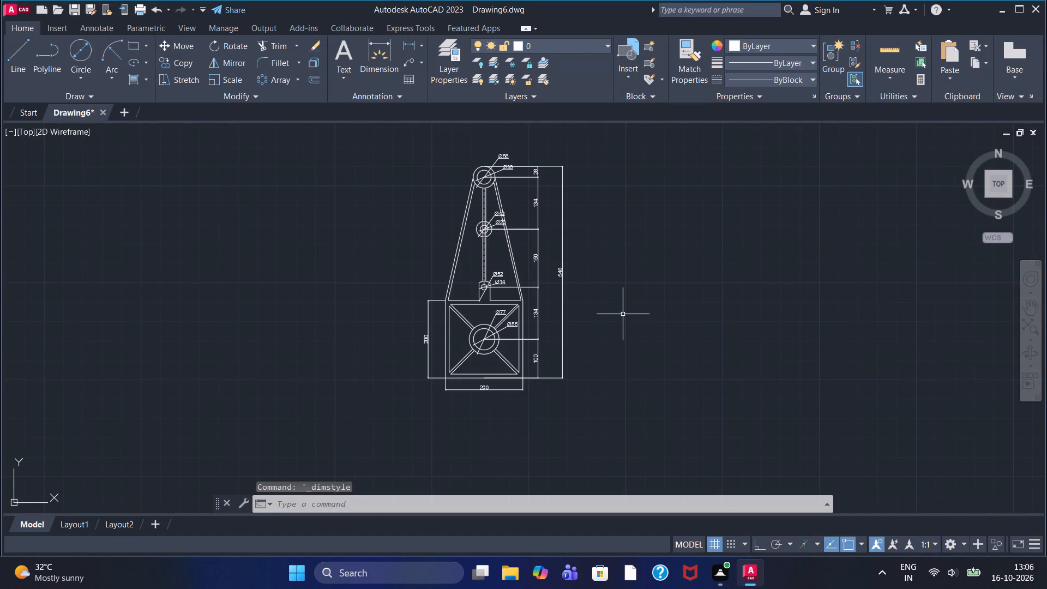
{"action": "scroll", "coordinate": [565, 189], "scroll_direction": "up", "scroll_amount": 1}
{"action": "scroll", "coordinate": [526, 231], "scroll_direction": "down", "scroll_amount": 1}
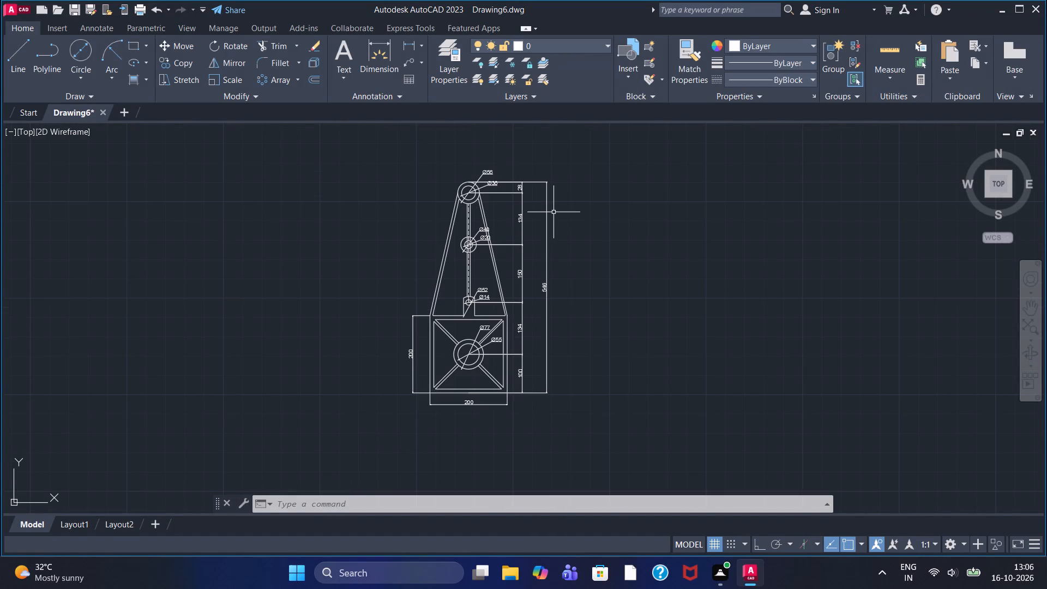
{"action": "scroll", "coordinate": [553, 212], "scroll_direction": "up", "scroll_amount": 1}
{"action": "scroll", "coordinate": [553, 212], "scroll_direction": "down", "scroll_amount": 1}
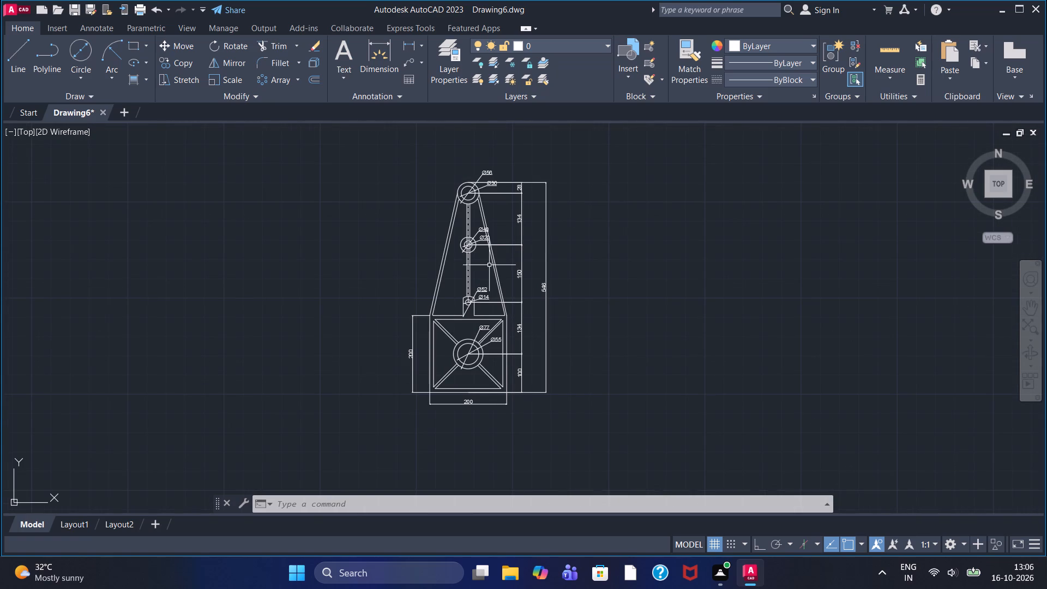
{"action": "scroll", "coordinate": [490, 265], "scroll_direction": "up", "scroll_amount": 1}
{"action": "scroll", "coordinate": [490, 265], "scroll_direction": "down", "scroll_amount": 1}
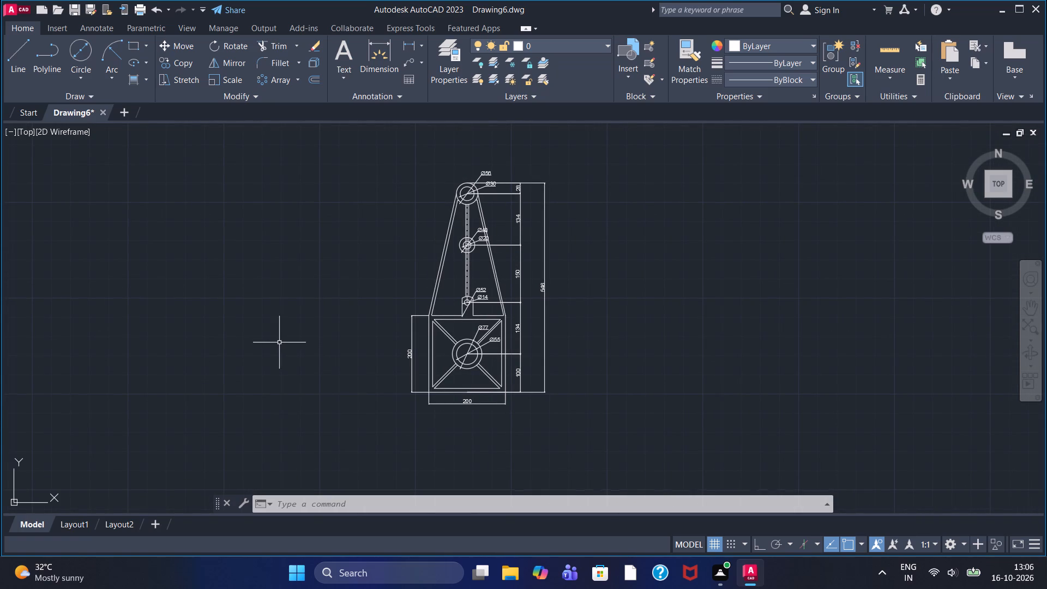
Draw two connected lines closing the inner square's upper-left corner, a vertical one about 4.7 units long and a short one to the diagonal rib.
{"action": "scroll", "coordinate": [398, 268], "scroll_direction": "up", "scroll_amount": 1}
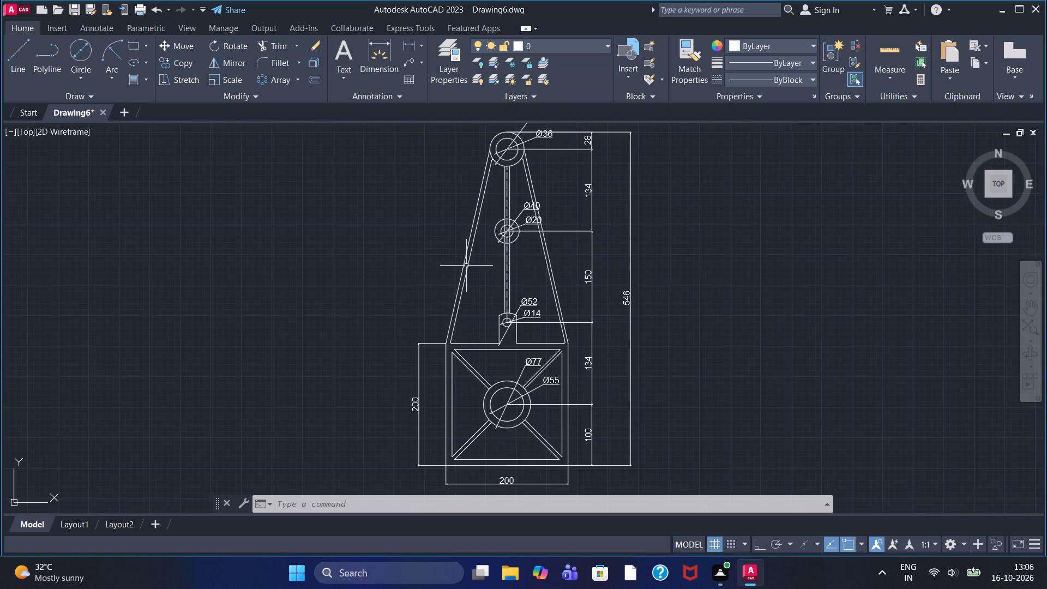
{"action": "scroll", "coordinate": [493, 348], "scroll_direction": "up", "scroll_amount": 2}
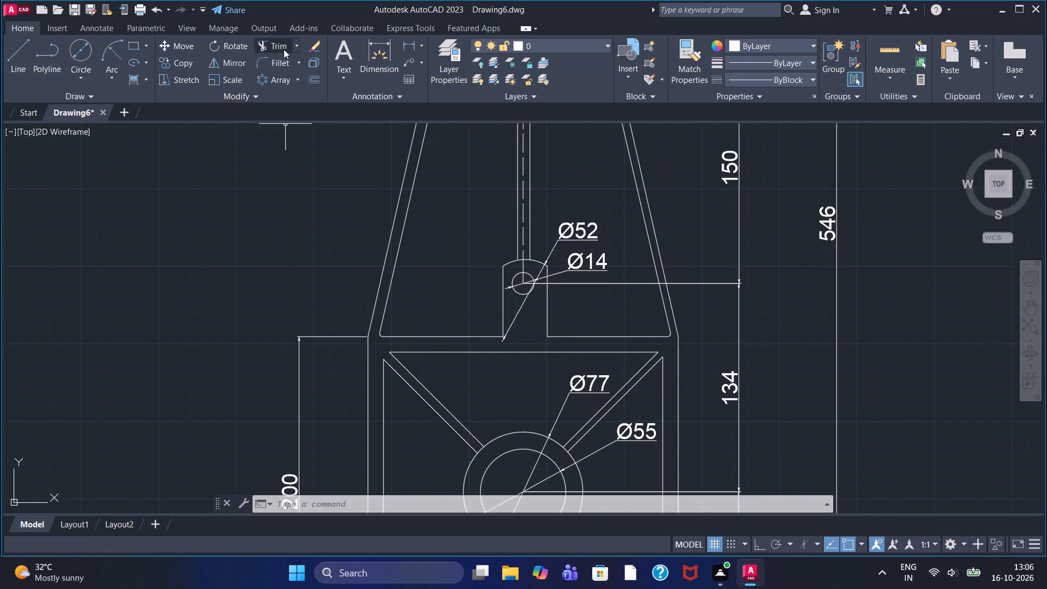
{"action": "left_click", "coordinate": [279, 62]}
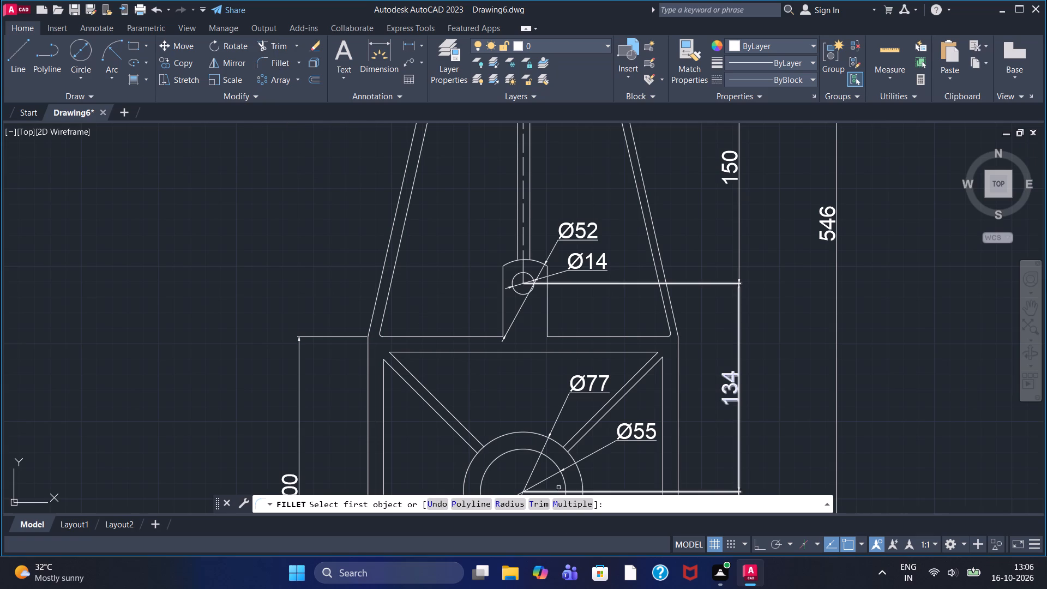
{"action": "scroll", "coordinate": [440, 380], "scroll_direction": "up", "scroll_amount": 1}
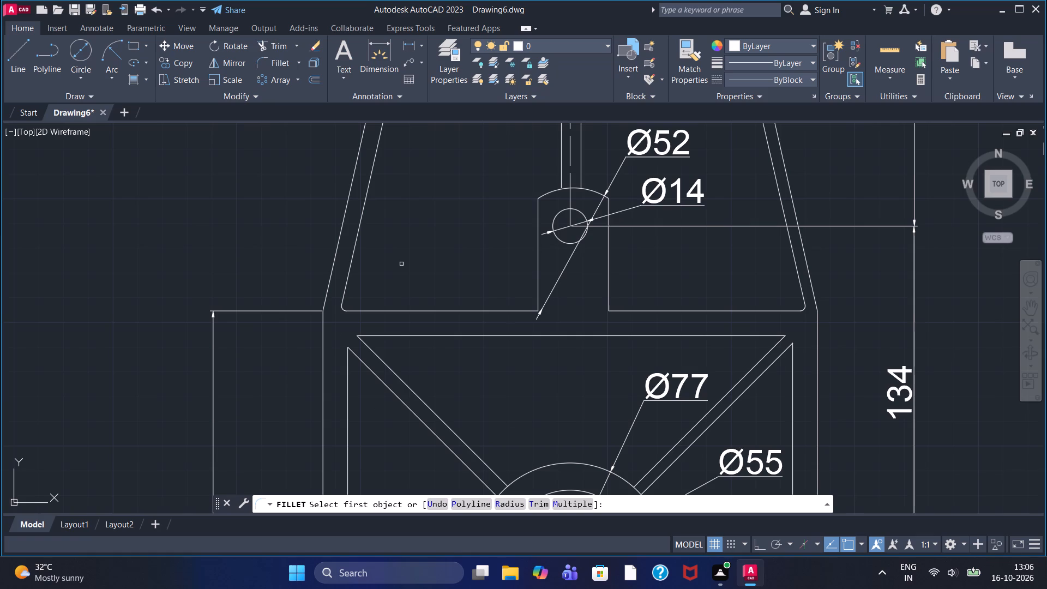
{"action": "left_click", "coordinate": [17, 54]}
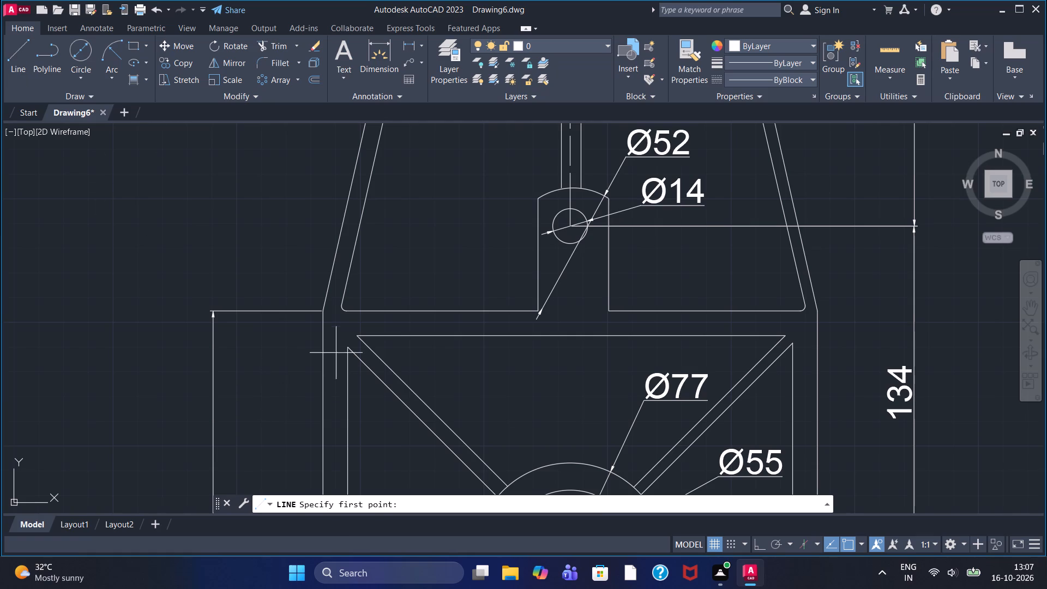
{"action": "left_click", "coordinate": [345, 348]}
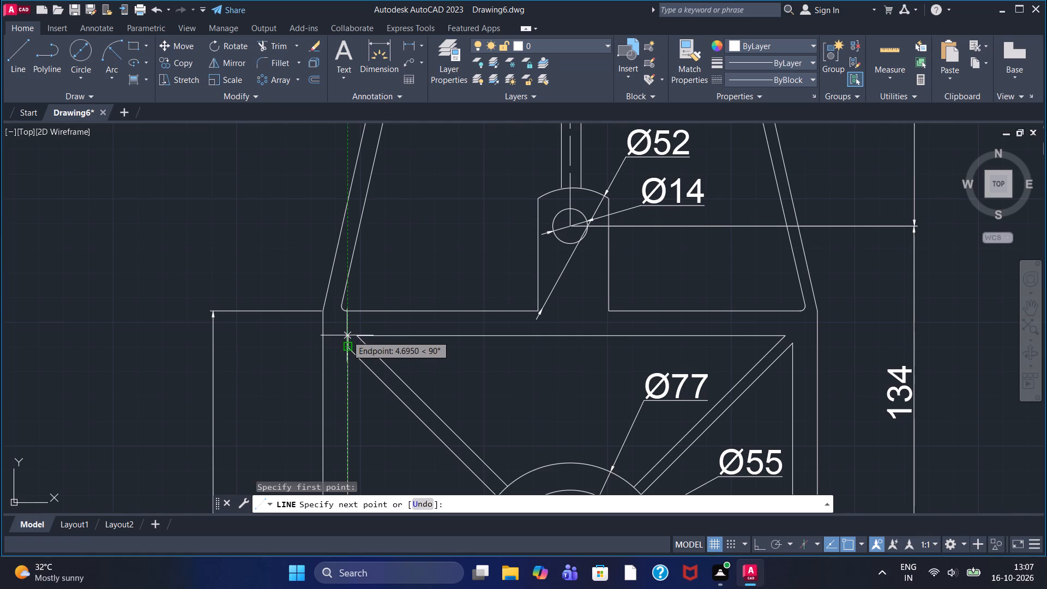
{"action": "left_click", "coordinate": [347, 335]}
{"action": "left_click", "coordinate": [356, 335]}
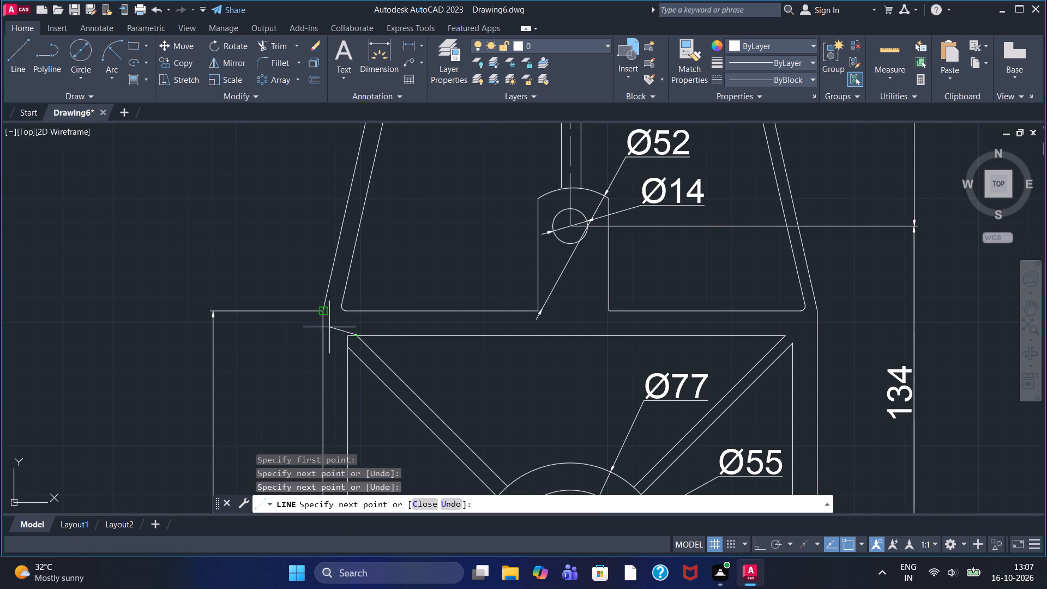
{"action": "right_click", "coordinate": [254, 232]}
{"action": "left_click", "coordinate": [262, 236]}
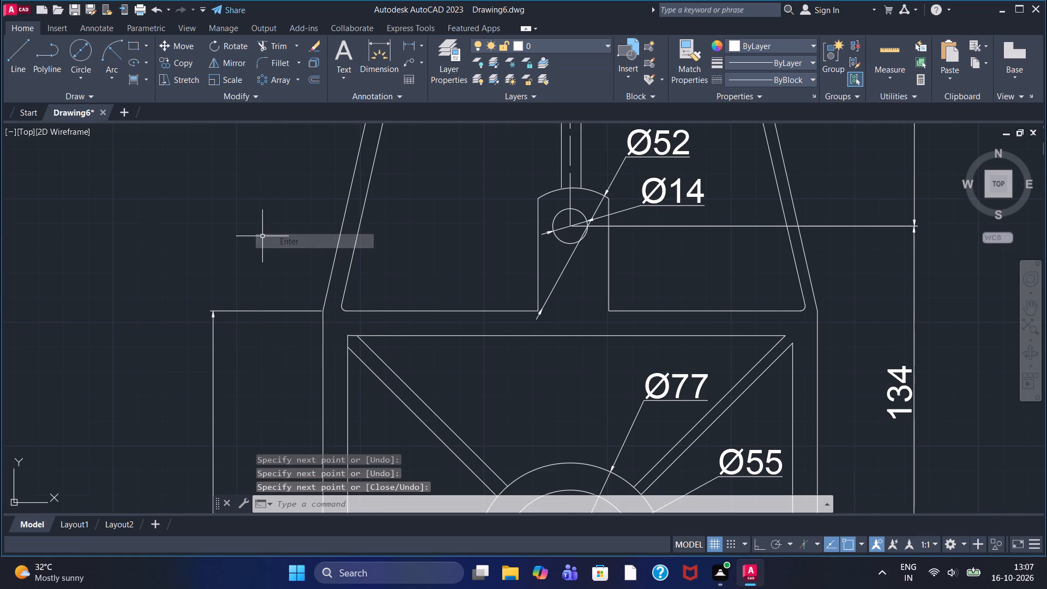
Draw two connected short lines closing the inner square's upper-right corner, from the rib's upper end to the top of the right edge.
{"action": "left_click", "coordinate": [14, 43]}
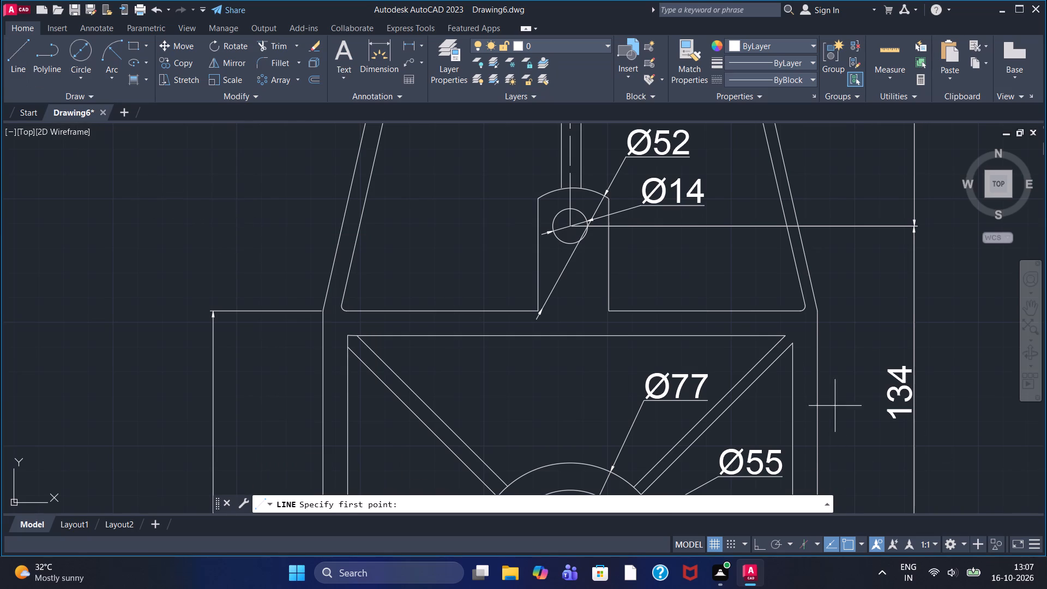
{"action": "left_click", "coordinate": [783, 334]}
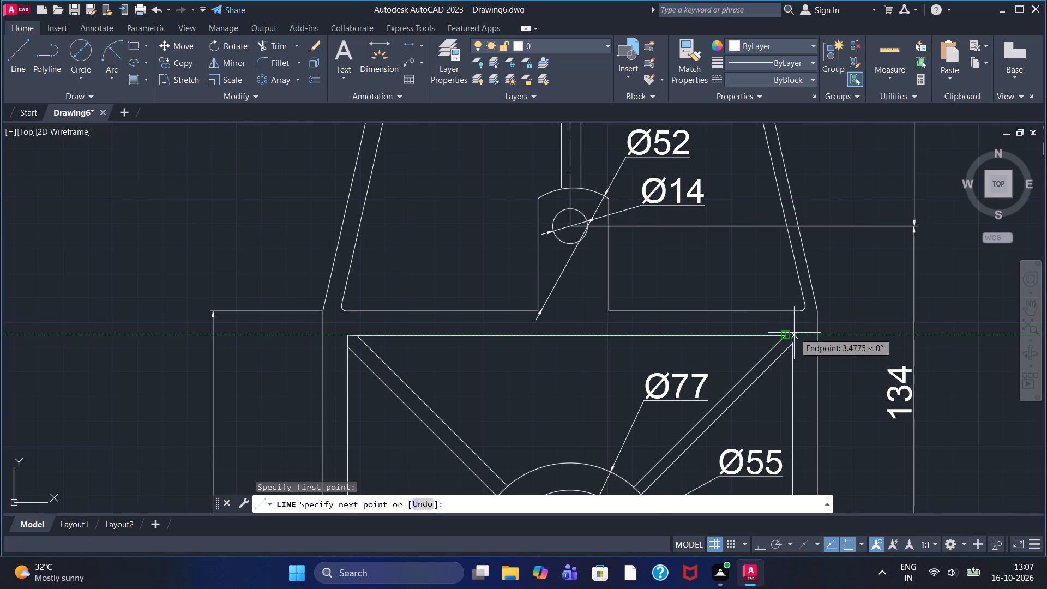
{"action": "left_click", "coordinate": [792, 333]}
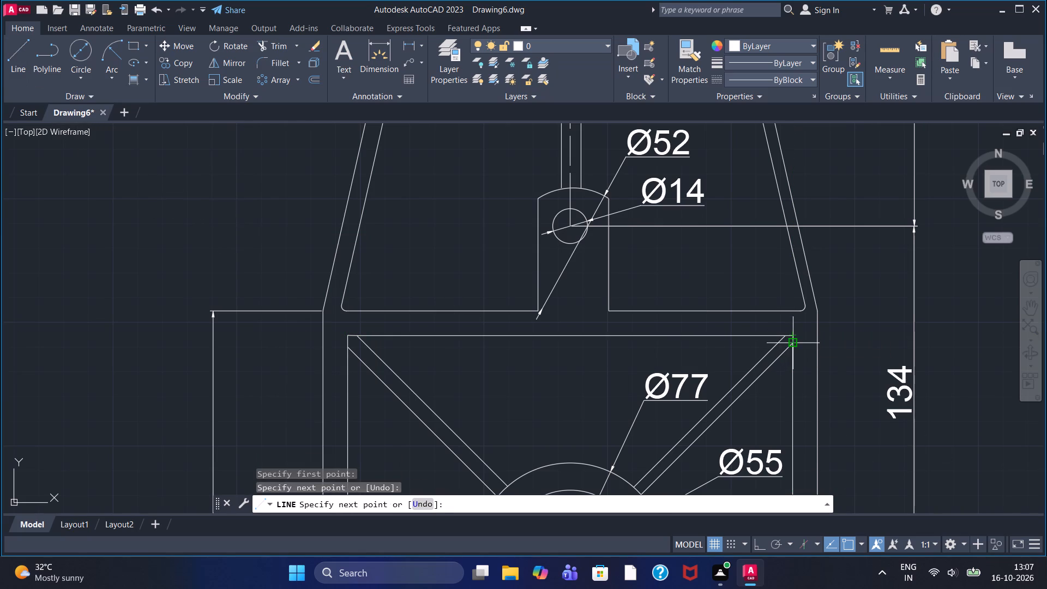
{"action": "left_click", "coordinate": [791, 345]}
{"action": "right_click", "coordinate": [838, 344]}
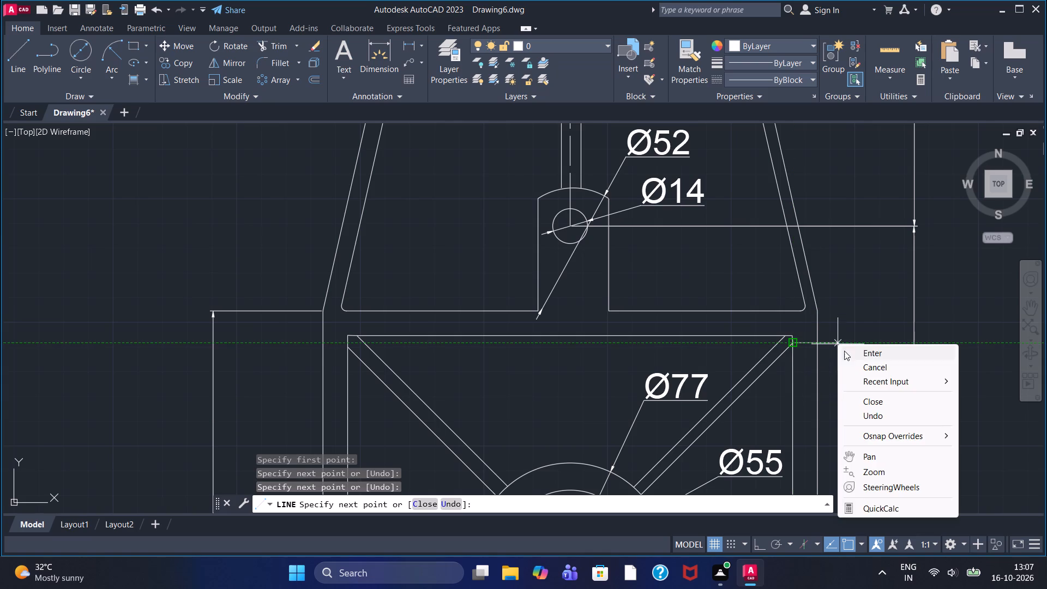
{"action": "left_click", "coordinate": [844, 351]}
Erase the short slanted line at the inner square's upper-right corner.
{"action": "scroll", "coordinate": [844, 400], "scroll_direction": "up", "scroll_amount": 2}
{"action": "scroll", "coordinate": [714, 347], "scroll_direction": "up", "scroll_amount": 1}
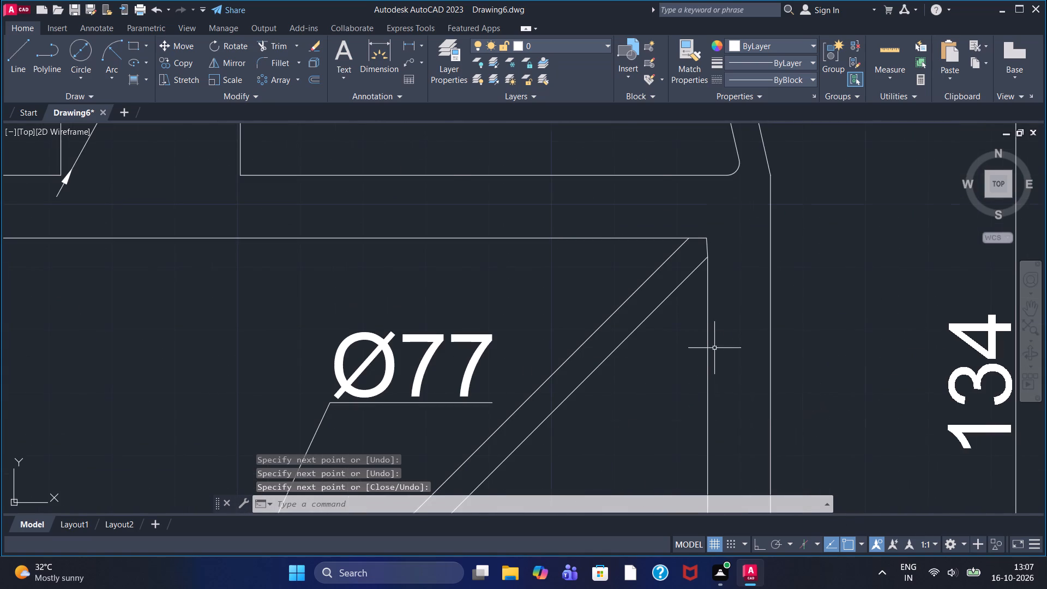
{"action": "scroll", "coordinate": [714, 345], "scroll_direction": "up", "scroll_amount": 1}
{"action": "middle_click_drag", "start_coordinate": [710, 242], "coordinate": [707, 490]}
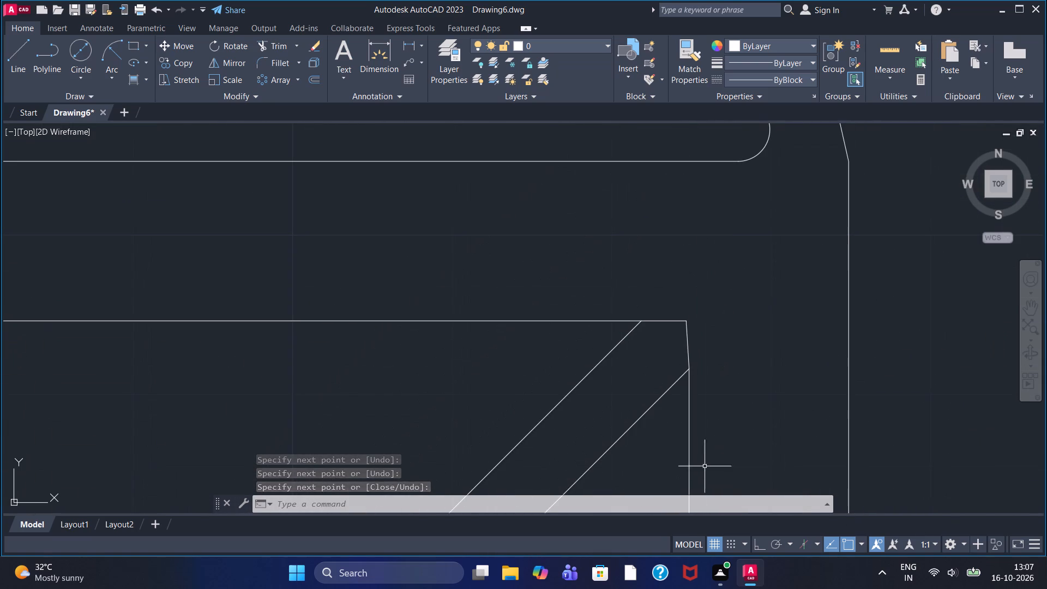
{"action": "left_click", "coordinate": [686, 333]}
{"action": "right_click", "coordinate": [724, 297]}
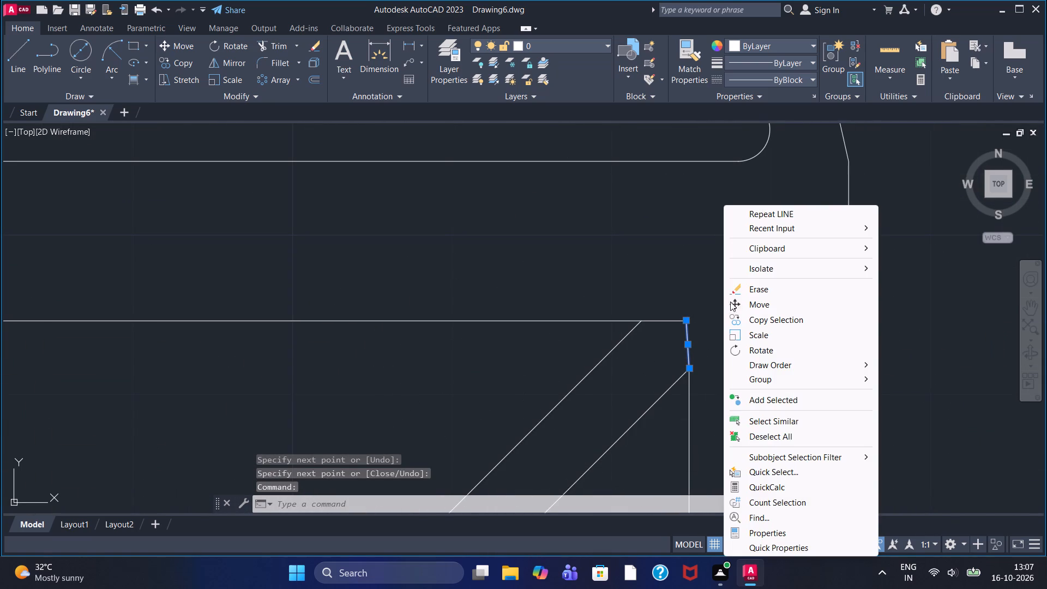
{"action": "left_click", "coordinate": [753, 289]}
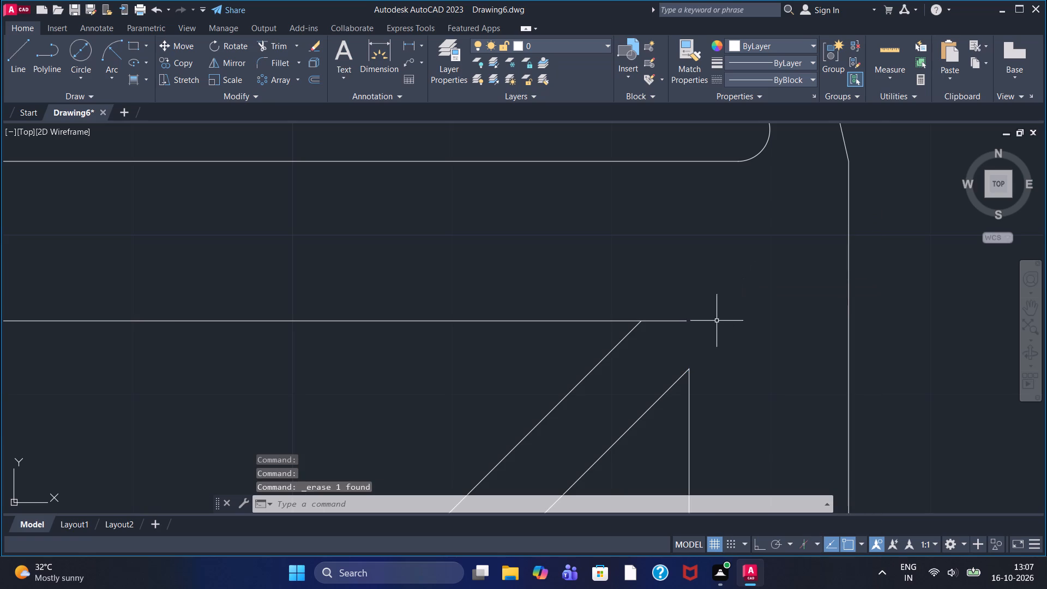
Draw a vertical line about 4 units long upward from the top of the inner square's right edge, past the level of its top edge.
{"action": "left_click", "coordinate": [19, 51]}
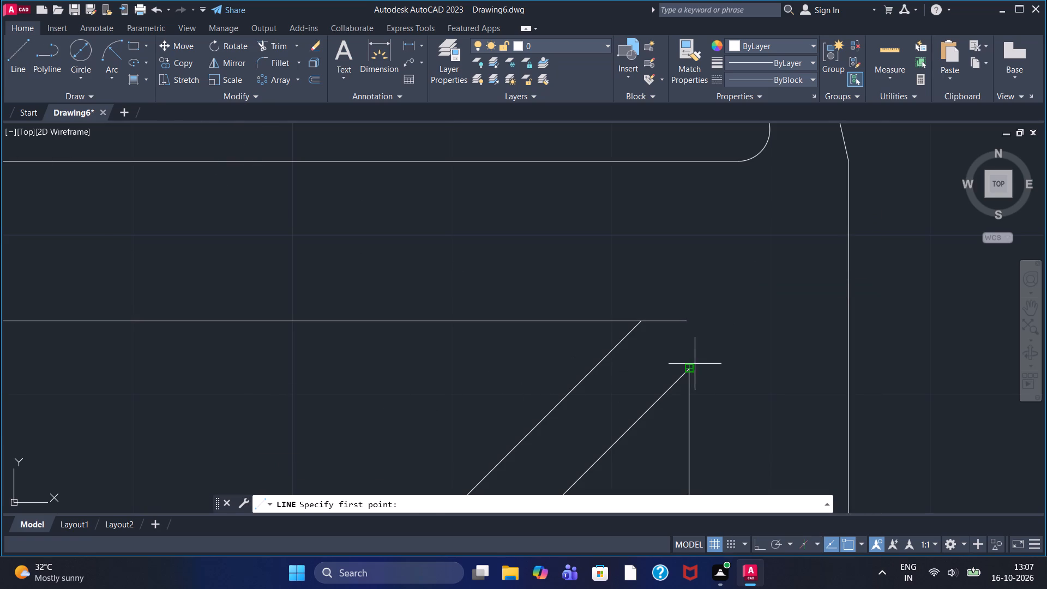
{"action": "left_click", "coordinate": [691, 369]}
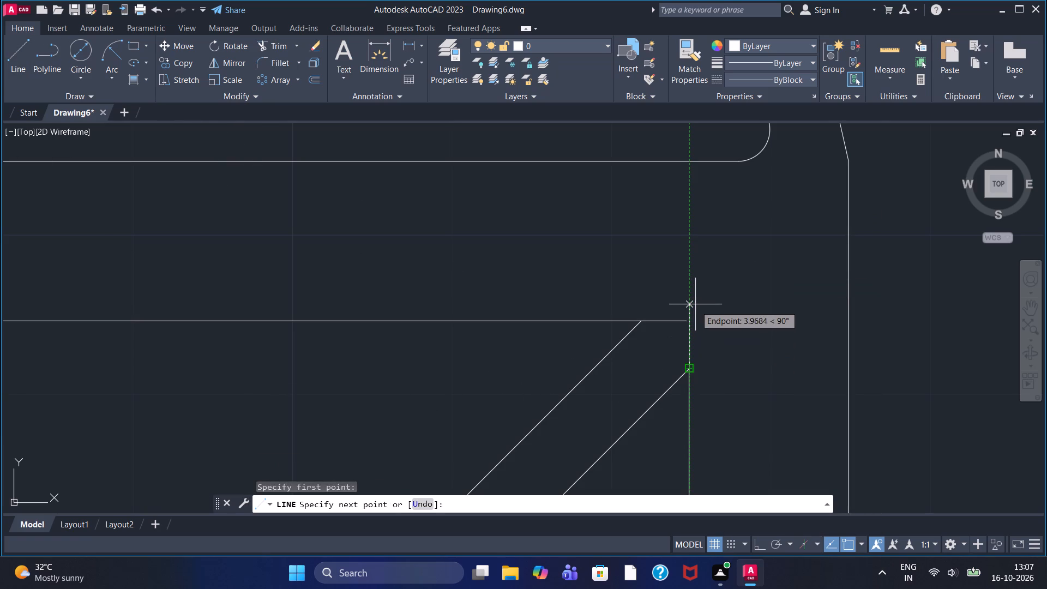
{"action": "left_click", "coordinate": [695, 304]}
{"action": "right_click", "coordinate": [712, 292]}
{"action": "left_click", "coordinate": [723, 298]}
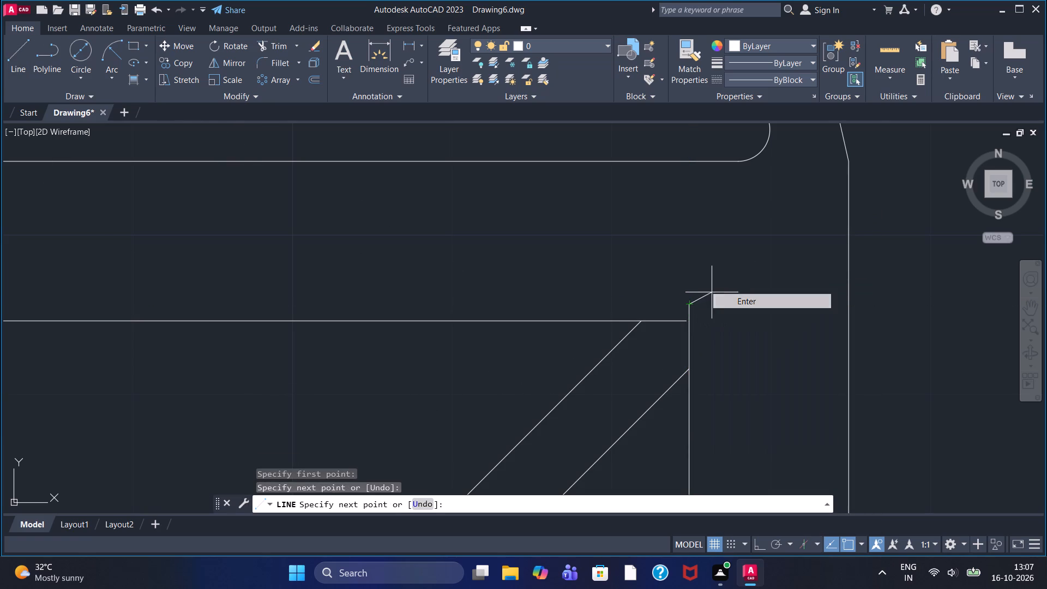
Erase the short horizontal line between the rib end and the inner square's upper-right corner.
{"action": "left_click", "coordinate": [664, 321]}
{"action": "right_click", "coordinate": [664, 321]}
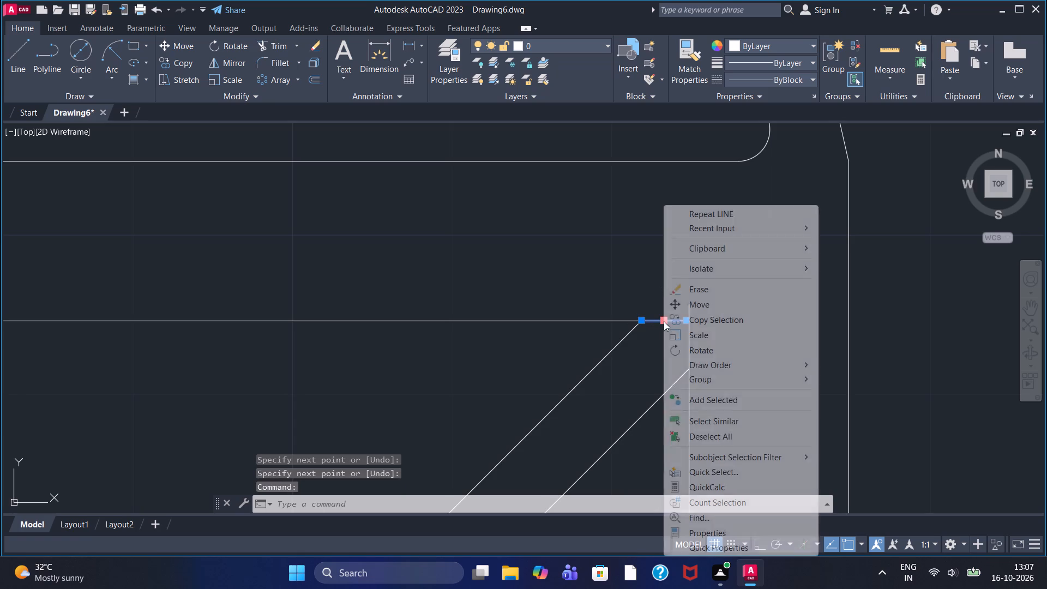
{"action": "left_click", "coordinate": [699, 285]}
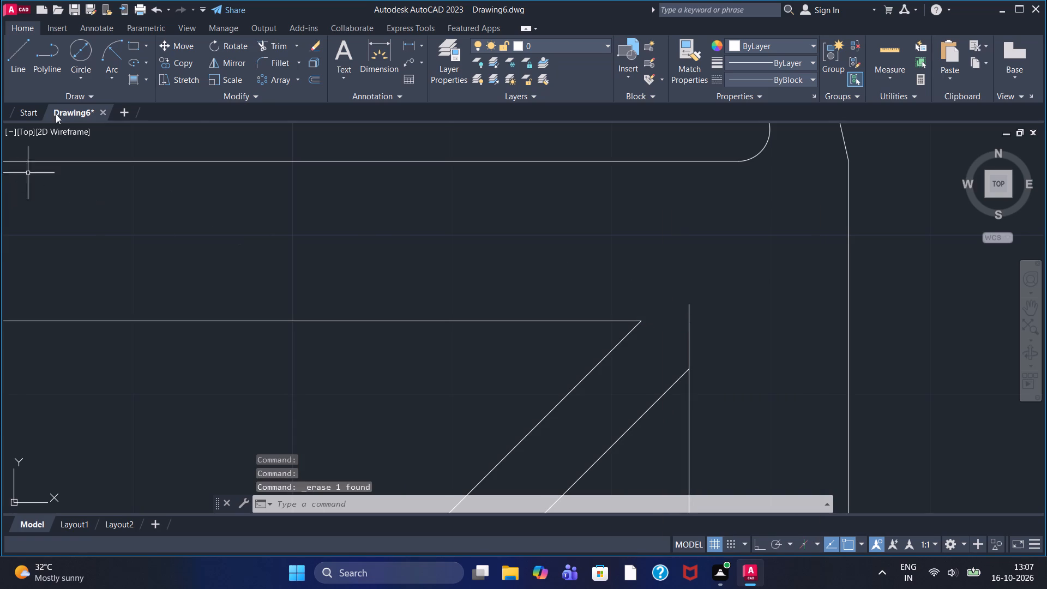
Draw a horizontal line from the right end of the inner square's top edge, crossing past the vertical extension line.
{"action": "left_click", "coordinate": [6, 57]}
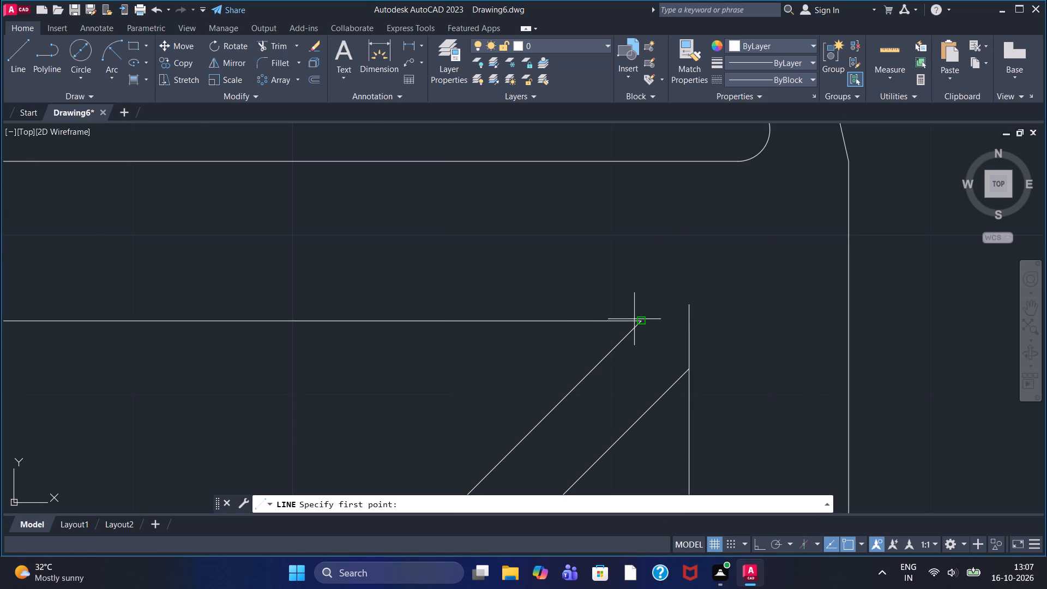
{"action": "left_click", "coordinate": [640, 323]}
{"action": "left_click", "coordinate": [727, 318]}
{"action": "right_click", "coordinate": [726, 303]}
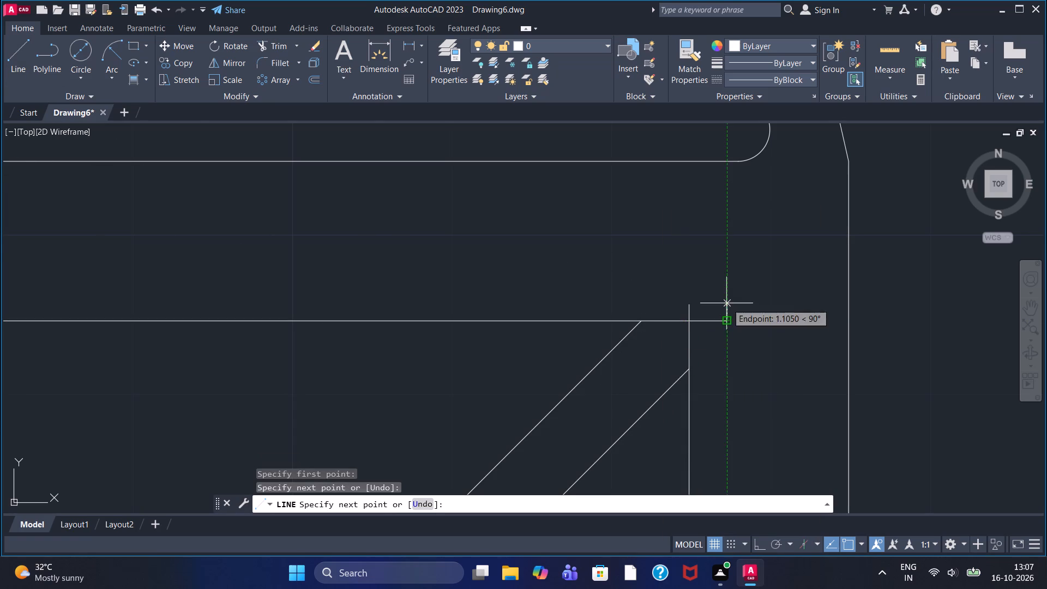
{"action": "left_click", "coordinate": [756, 312]}
Trim the vertical and horizontal overhangs beyond the inner square's upper-right corner.
{"action": "scroll", "coordinate": [583, 354], "scroll_direction": "up", "scroll_amount": 4}
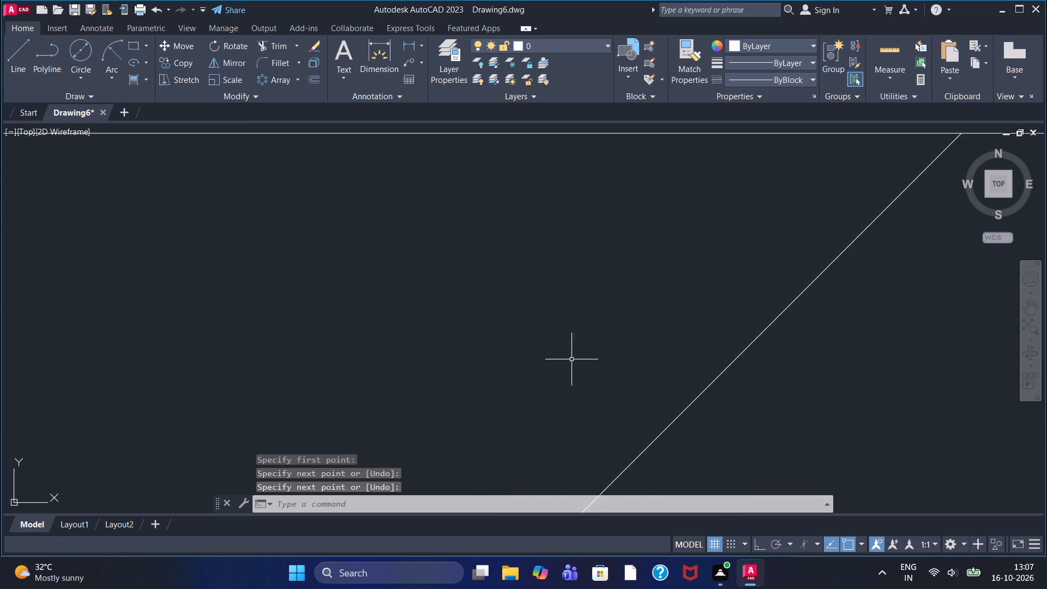
{"action": "scroll", "coordinate": [571, 359], "scroll_direction": "down", "scroll_amount": 5}
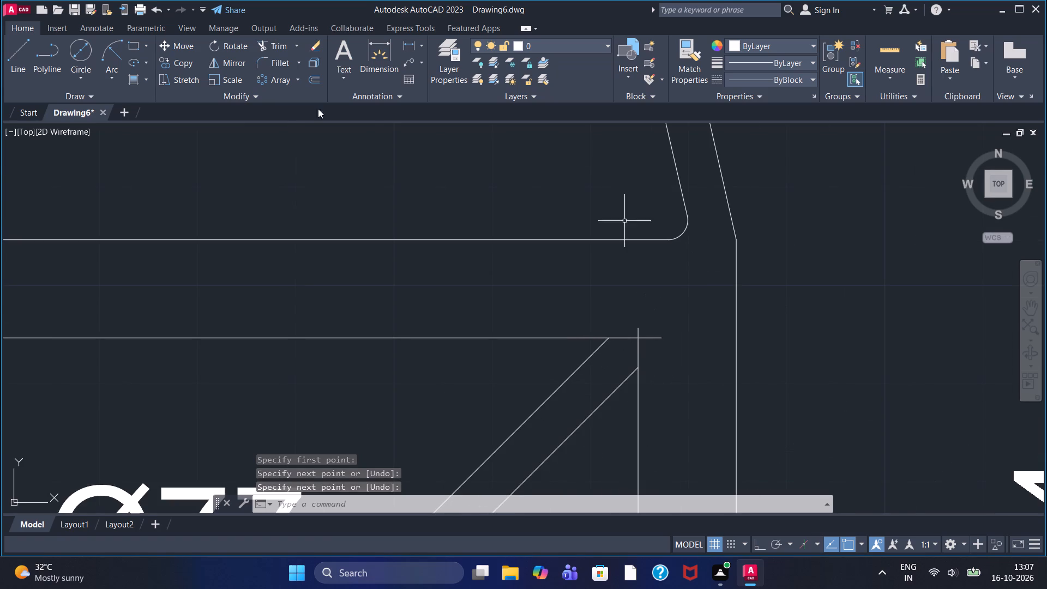
{"action": "left_click", "coordinate": [280, 41]}
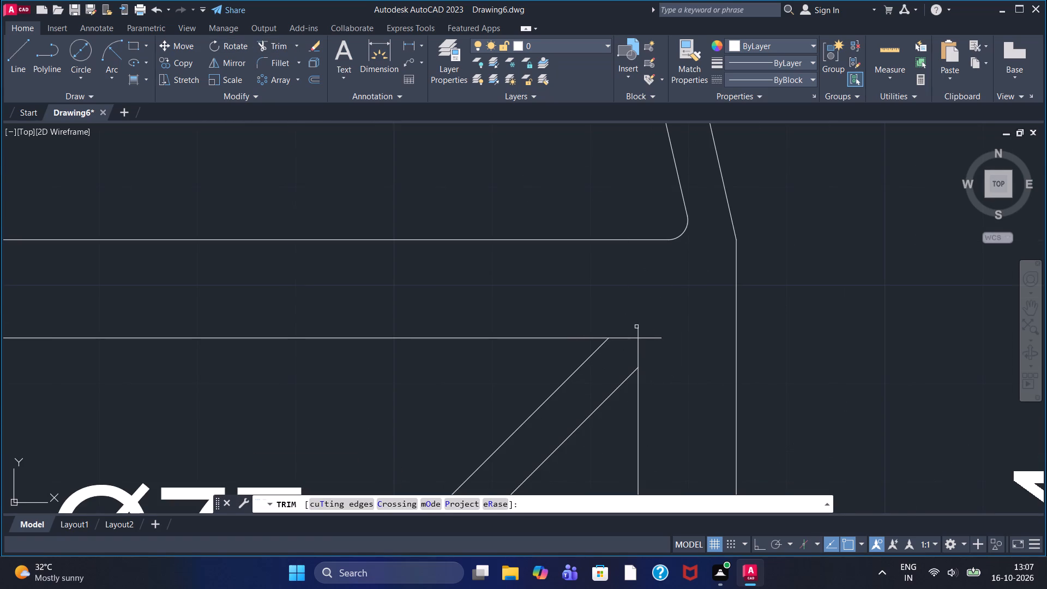
{"action": "left_click", "coordinate": [639, 332]}
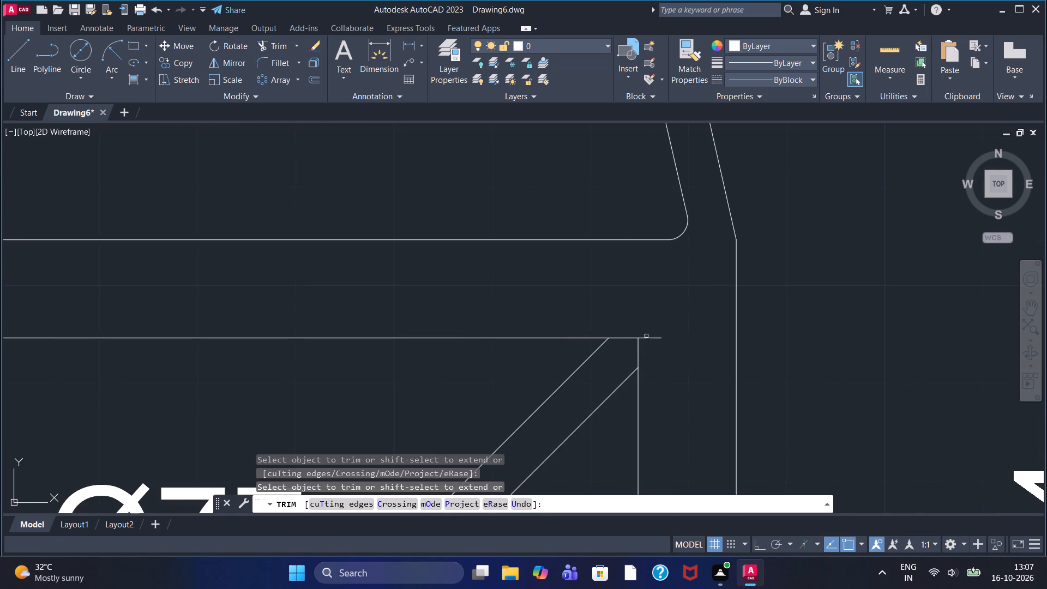
{"action": "left_click", "coordinate": [649, 338]}
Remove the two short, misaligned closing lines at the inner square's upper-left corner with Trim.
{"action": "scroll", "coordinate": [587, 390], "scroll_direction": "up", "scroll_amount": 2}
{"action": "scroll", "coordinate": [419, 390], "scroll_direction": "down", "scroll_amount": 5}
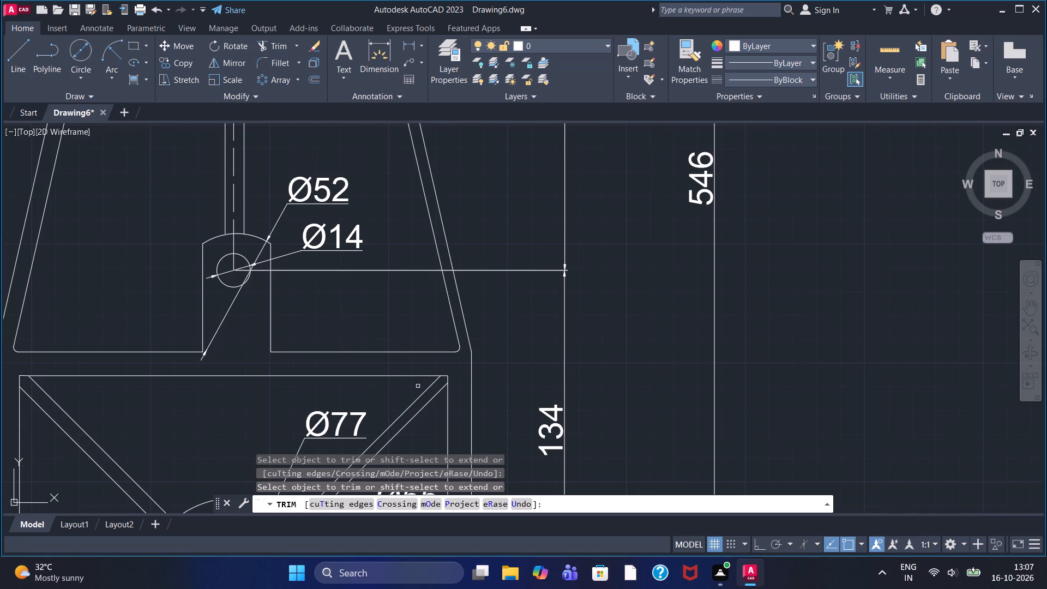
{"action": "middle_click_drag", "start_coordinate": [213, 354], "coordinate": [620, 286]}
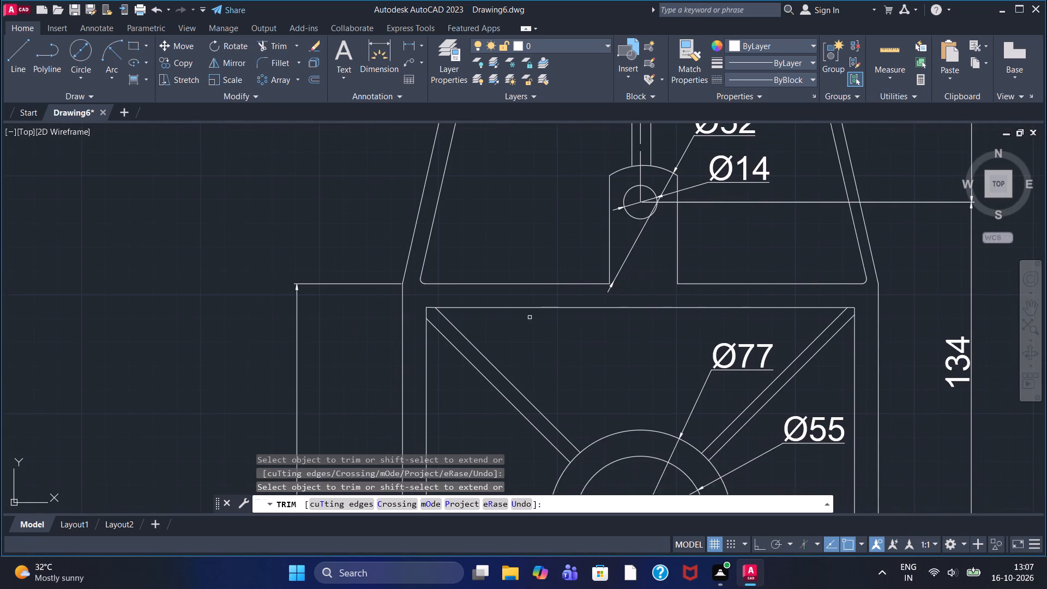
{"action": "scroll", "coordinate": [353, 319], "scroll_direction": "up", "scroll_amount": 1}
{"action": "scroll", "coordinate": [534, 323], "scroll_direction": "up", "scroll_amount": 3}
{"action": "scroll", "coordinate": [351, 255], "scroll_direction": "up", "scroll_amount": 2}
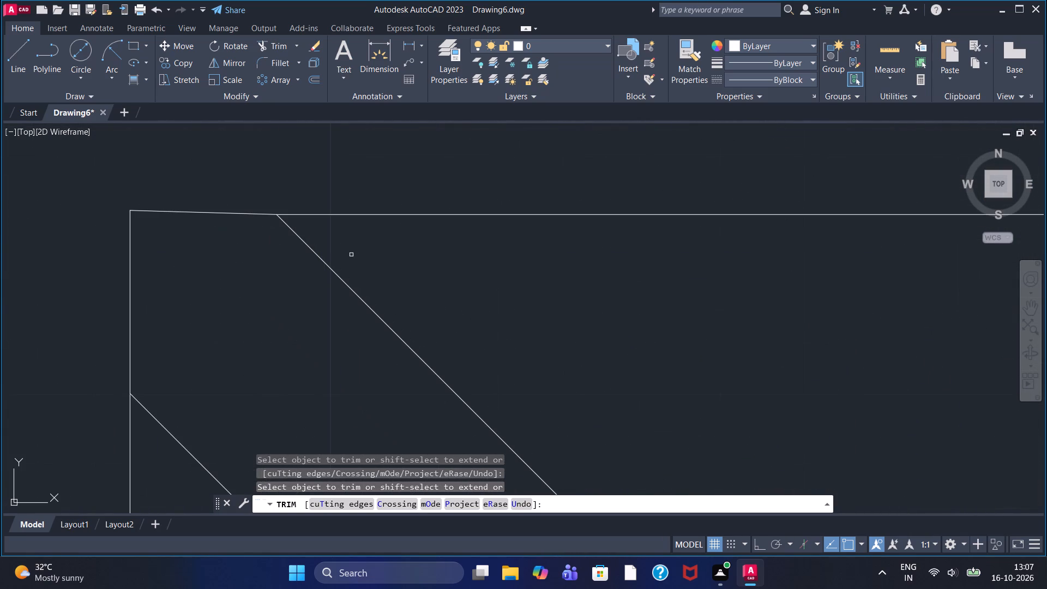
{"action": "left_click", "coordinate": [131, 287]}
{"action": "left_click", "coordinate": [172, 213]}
Draw a vertical line upward from the top of the inner square's left edge, past the level of its top edge.
{"action": "left_click", "coordinate": [19, 52]}
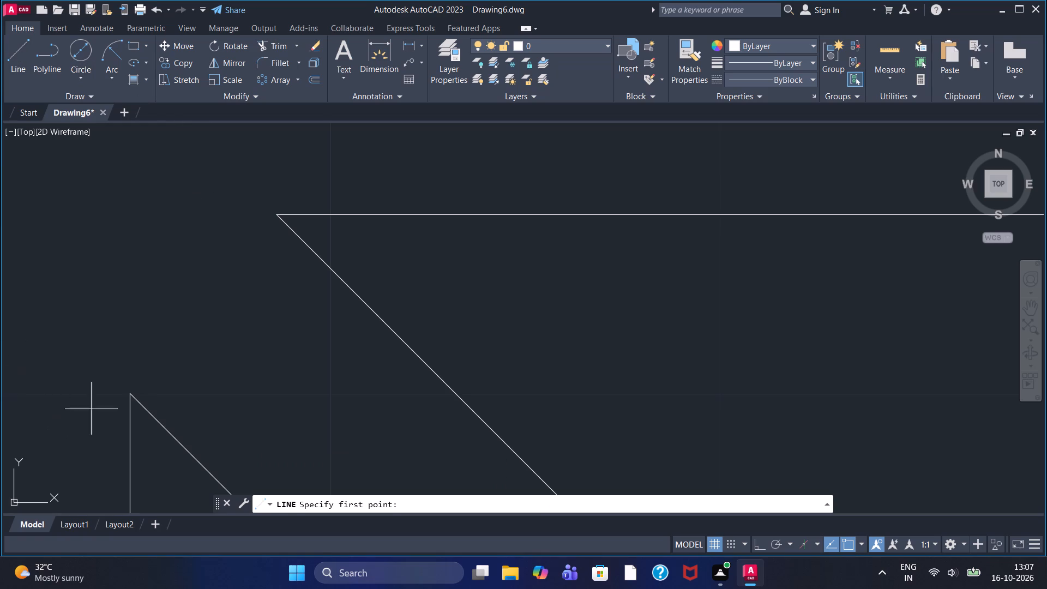
{"action": "left_click", "coordinate": [127, 392]}
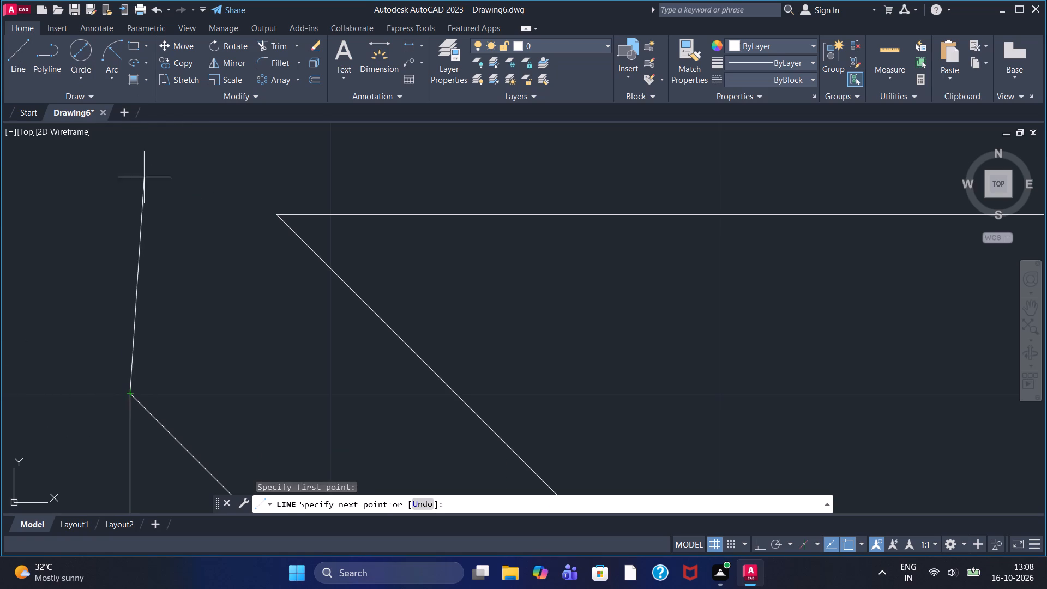
{"action": "left_click", "coordinate": [132, 165]}
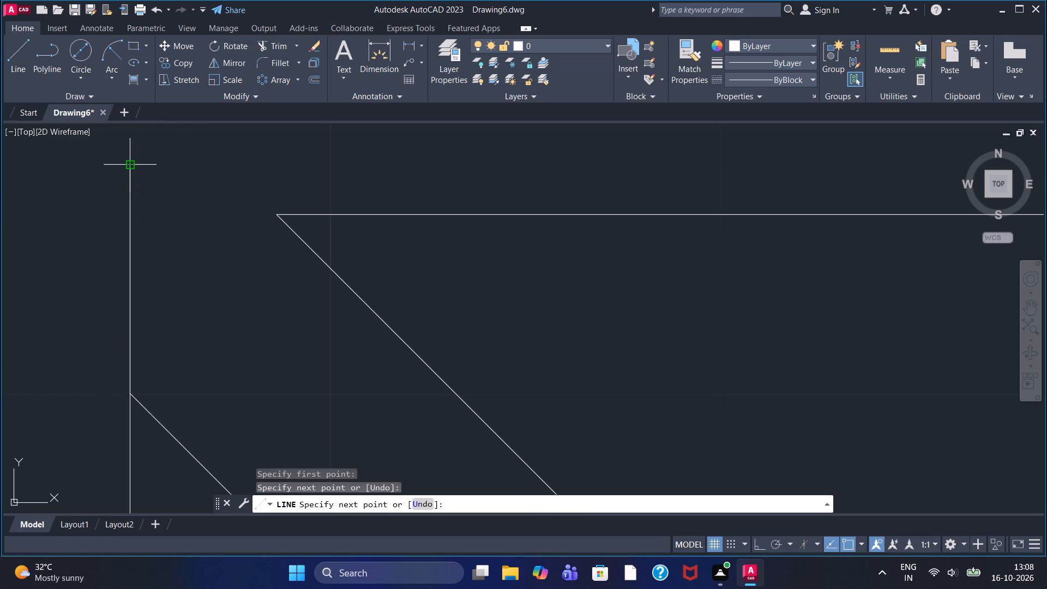
{"action": "right_click", "coordinate": [176, 175]}
{"action": "left_click", "coordinate": [195, 184]}
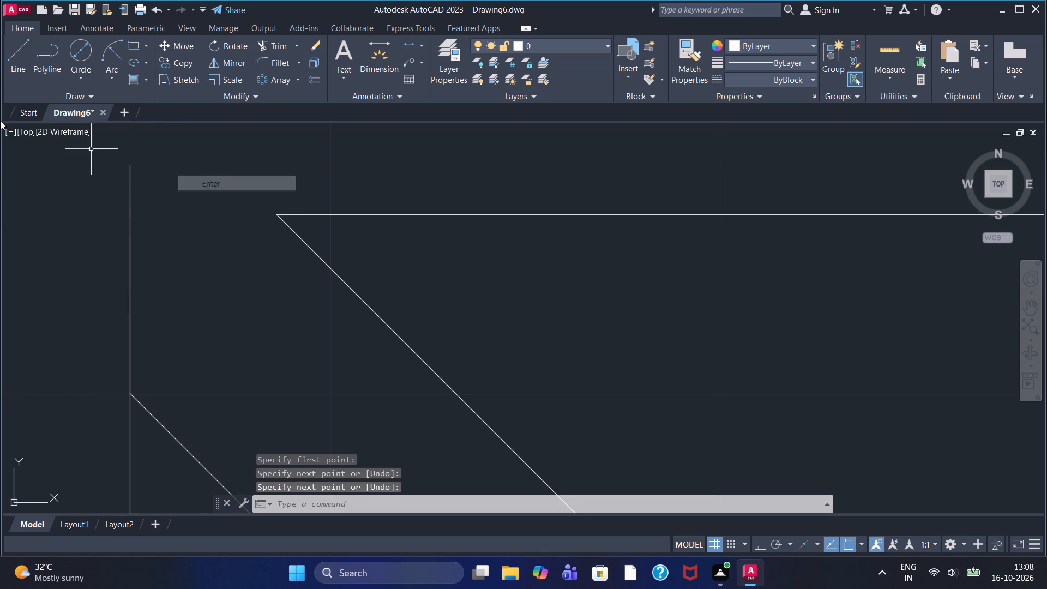
Draw a horizontal line about 5.6 units long leftward from the inner square's top edge, crossing past the vertical extension line.
{"action": "left_click", "coordinate": [27, 62]}
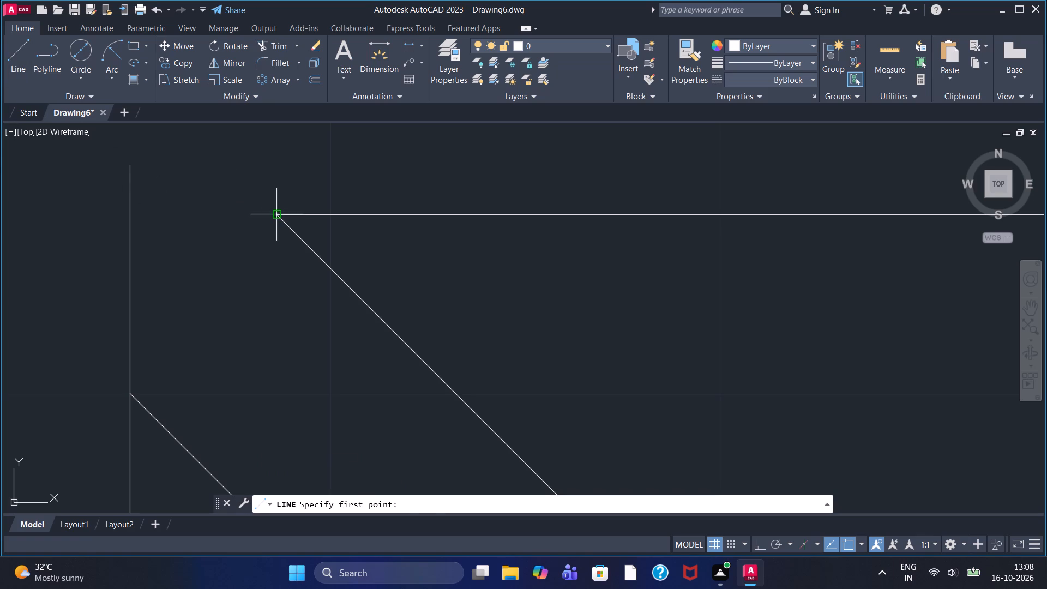
{"action": "left_click", "coordinate": [274, 215]}
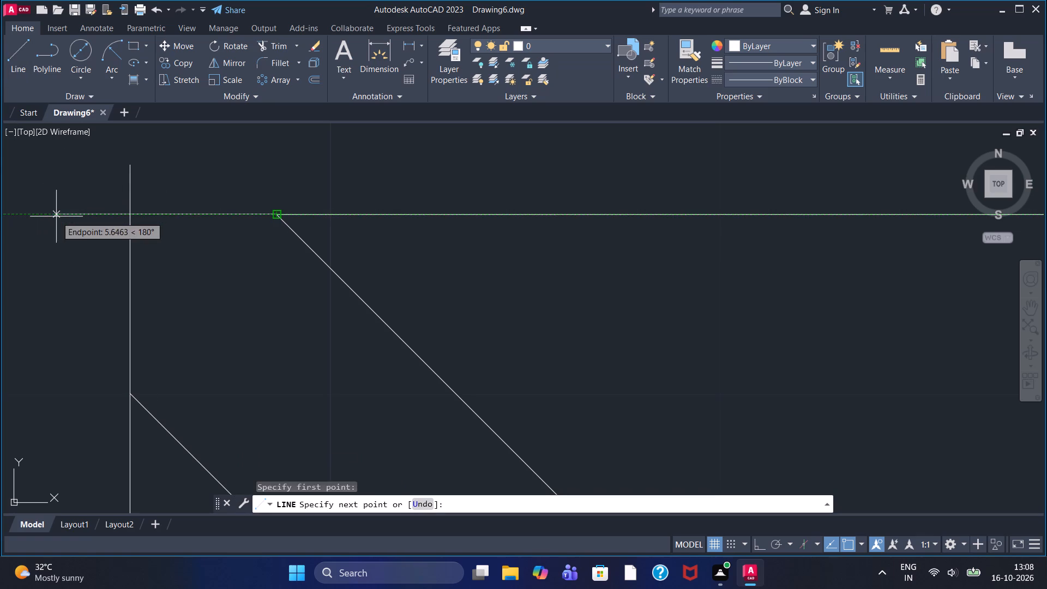
{"action": "left_click", "coordinate": [56, 217]}
{"action": "right_click", "coordinate": [57, 196]}
{"action": "left_click", "coordinate": [79, 202]}
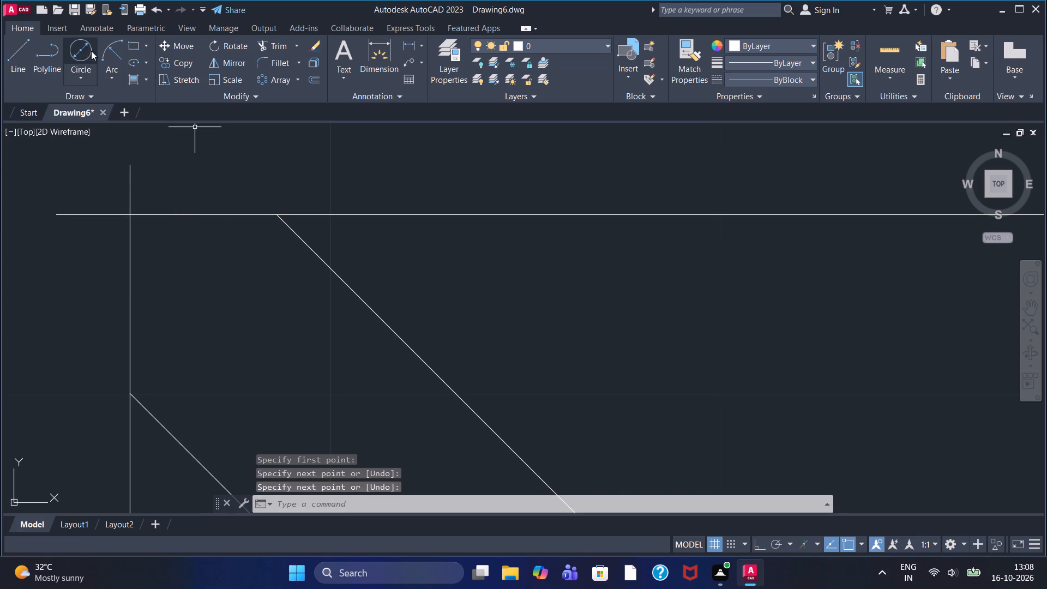
Trim the vertical and horizontal overhangs beyond the inner square's upper-left corner.
{"action": "left_click", "coordinate": [275, 50]}
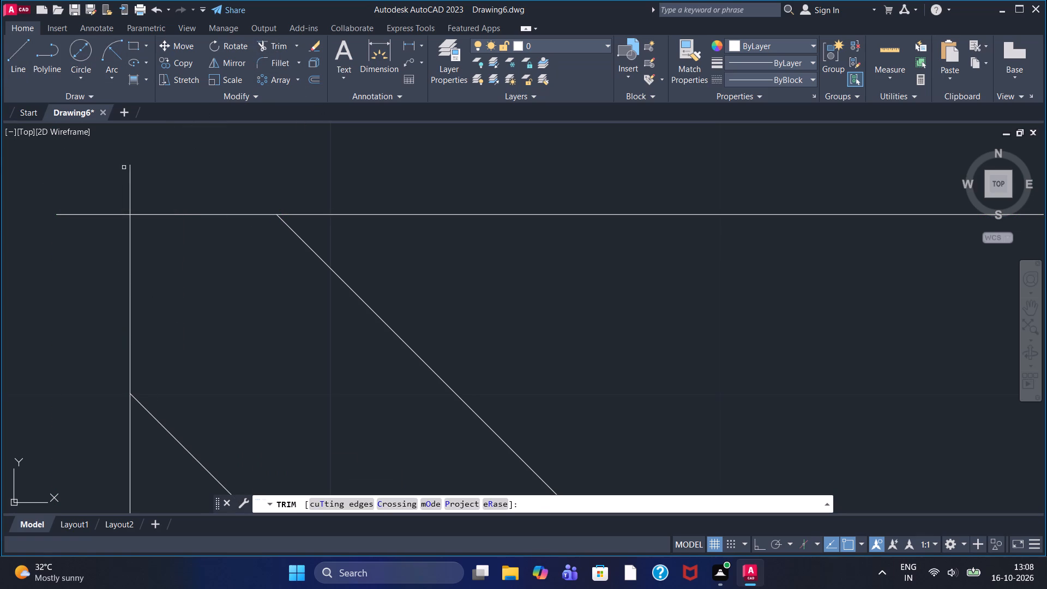
{"action": "left_click", "coordinate": [131, 182]}
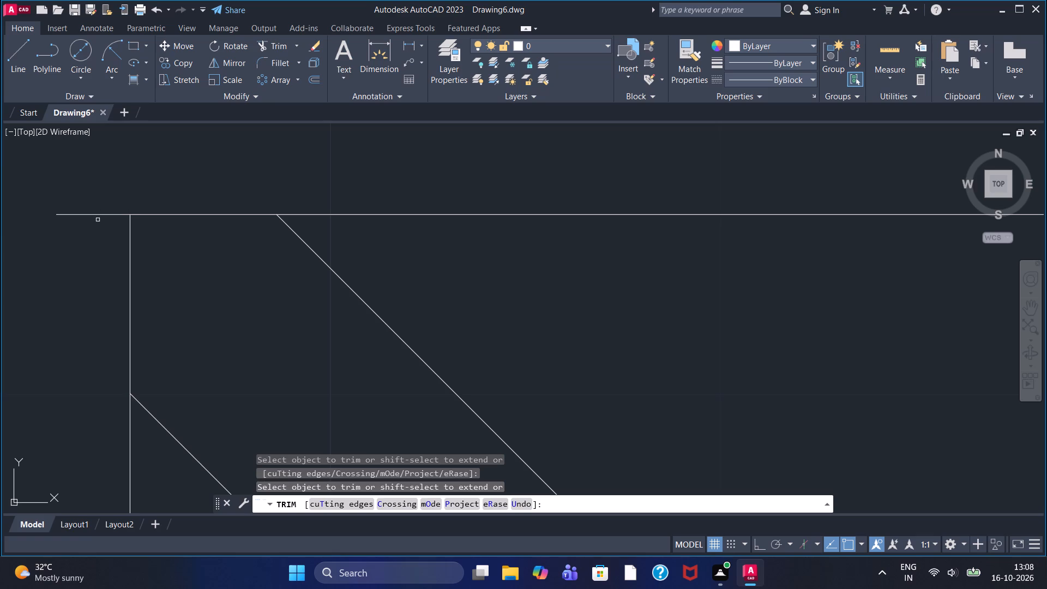
{"action": "left_click", "coordinate": [101, 214]}
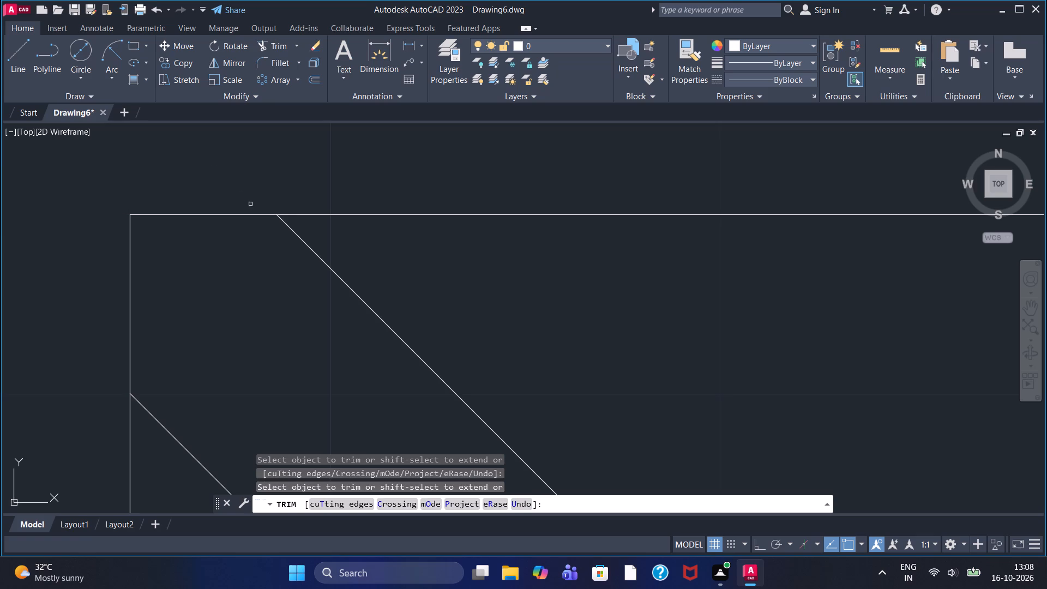
With Ortho turned on, draw a vertical line downward from the bottom of the inner square's left edge, past its bottom edge level.
{"action": "scroll", "coordinate": [286, 218], "scroll_direction": "up", "scroll_amount": 2}
{"action": "scroll", "coordinate": [304, 266], "scroll_direction": "down", "scroll_amount": 4}
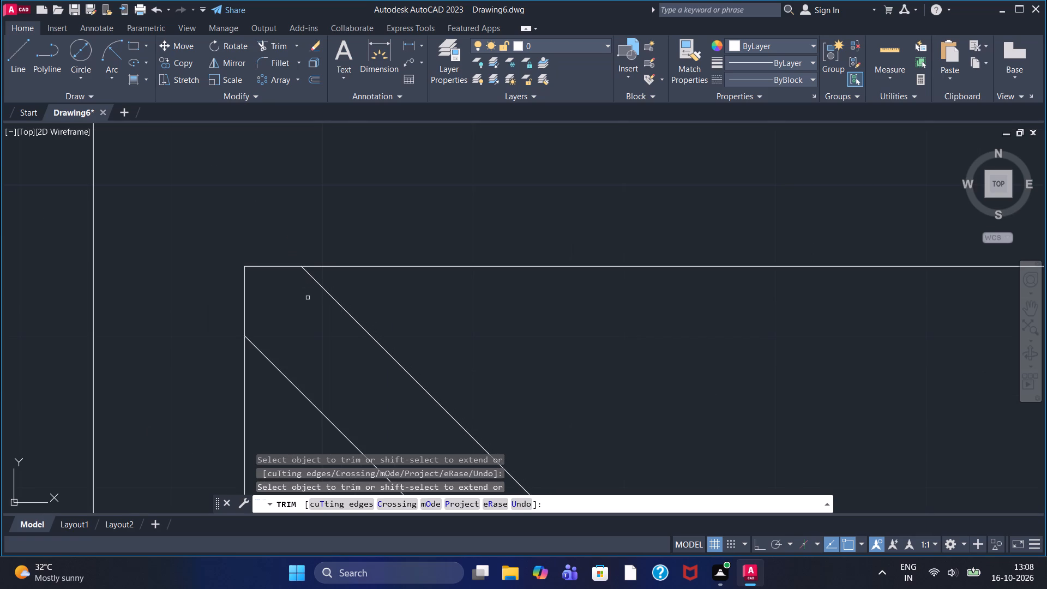
{"action": "key", "text": "F8"}
{"action": "scroll", "coordinate": [516, 362], "scroll_direction": "up", "scroll_amount": 1}
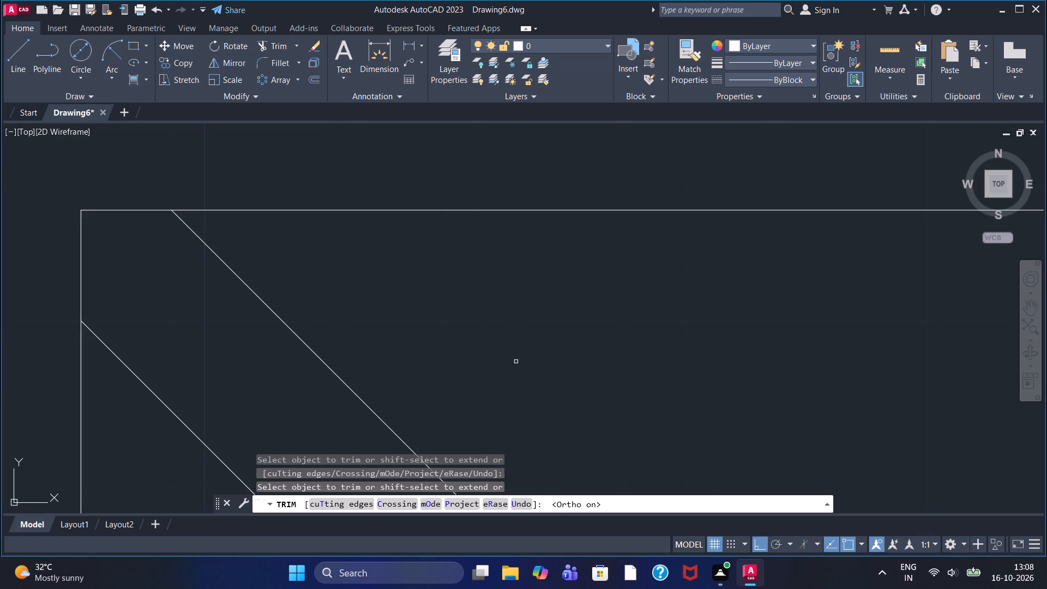
{"action": "scroll", "coordinate": [498, 368], "scroll_direction": "down", "scroll_amount": 1}
{"action": "scroll", "coordinate": [545, 400], "scroll_direction": "down", "scroll_amount": 1}
{"action": "middle_click_drag", "start_coordinate": [759, 367], "coordinate": [443, 32]}
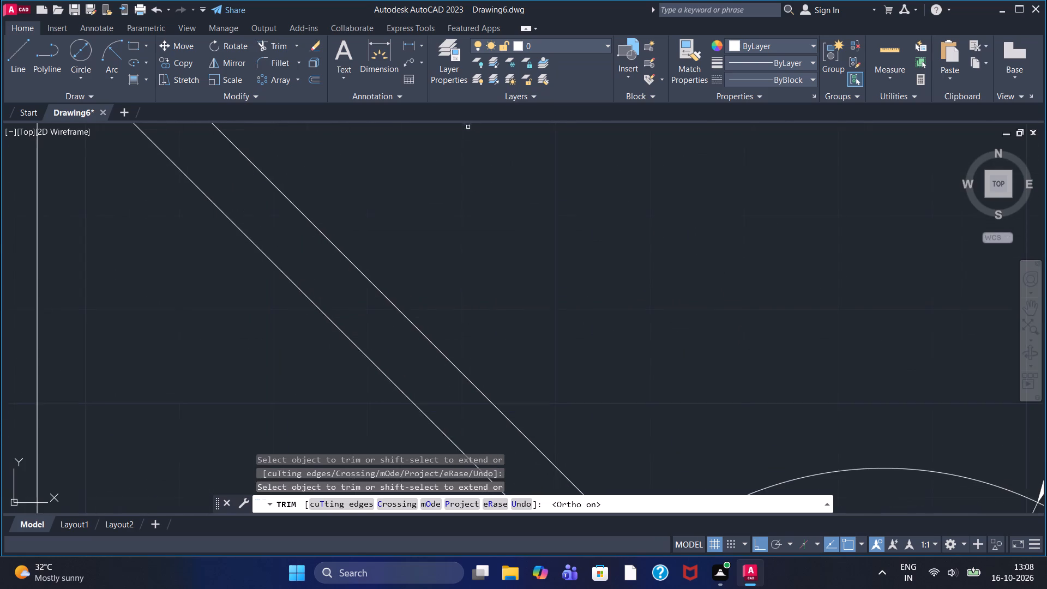
{"action": "scroll", "coordinate": [474, 180], "scroll_direction": "up", "scroll_amount": 2}
{"action": "scroll", "coordinate": [372, 318], "scroll_direction": "down", "scroll_amount": 5}
{"action": "middle_click_drag", "start_coordinate": [364, 417], "coordinate": [365, 362]}
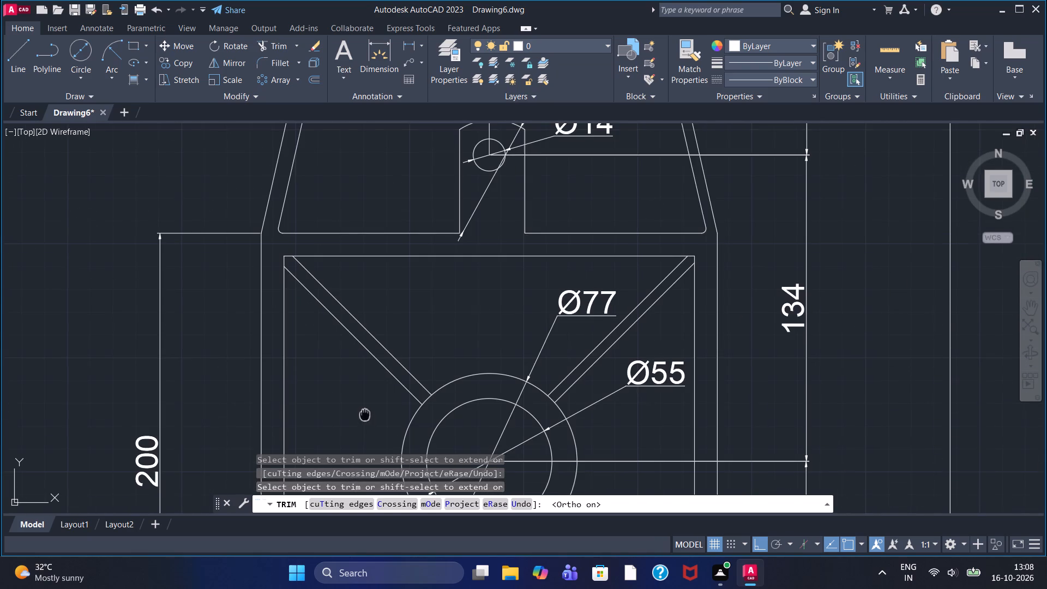
{"action": "middle_click_drag", "start_coordinate": [365, 362], "coordinate": [371, 237]}
{"action": "middle_click_drag", "start_coordinate": [348, 324], "coordinate": [352, 220]}
{"action": "scroll", "coordinate": [276, 385], "scroll_direction": "up", "scroll_amount": 1}
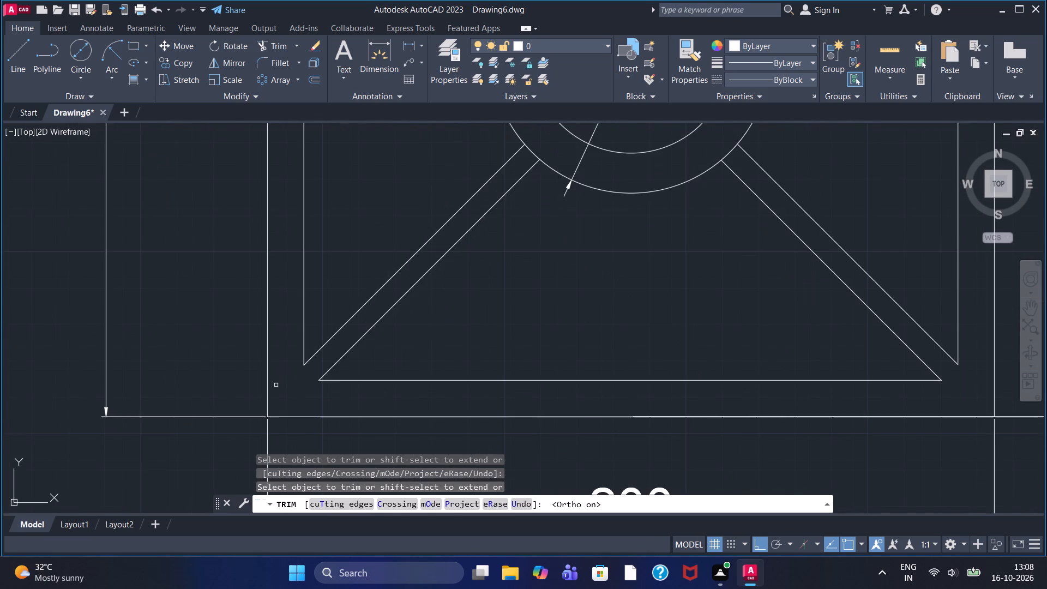
{"action": "scroll", "coordinate": [276, 385], "scroll_direction": "up", "scroll_amount": 1}
{"action": "scroll", "coordinate": [275, 383], "scroll_direction": "down", "scroll_amount": 1}
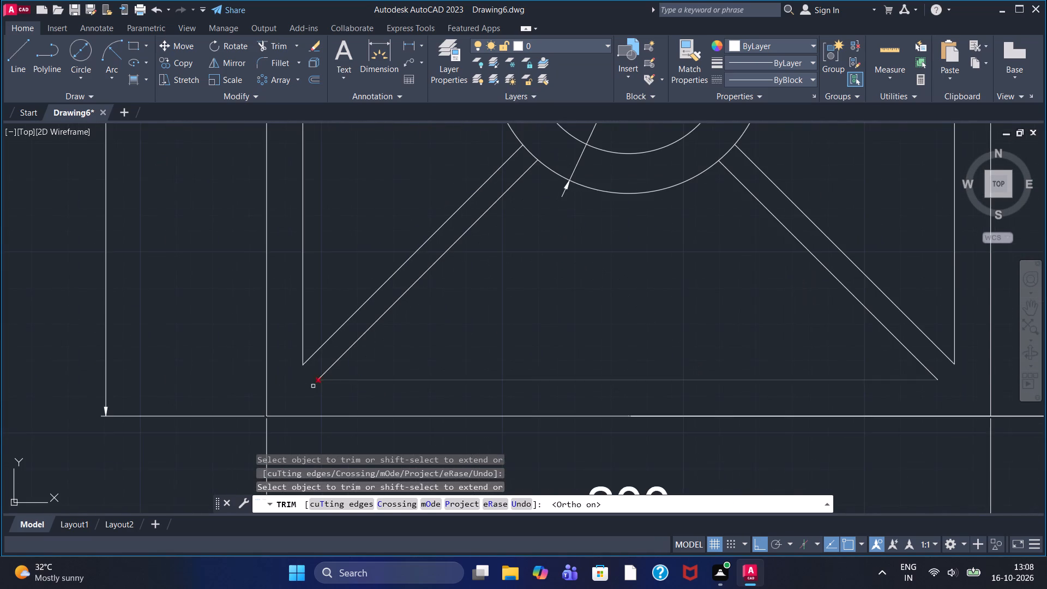
{"action": "scroll", "coordinate": [301, 386], "scroll_direction": "up", "scroll_amount": 3}
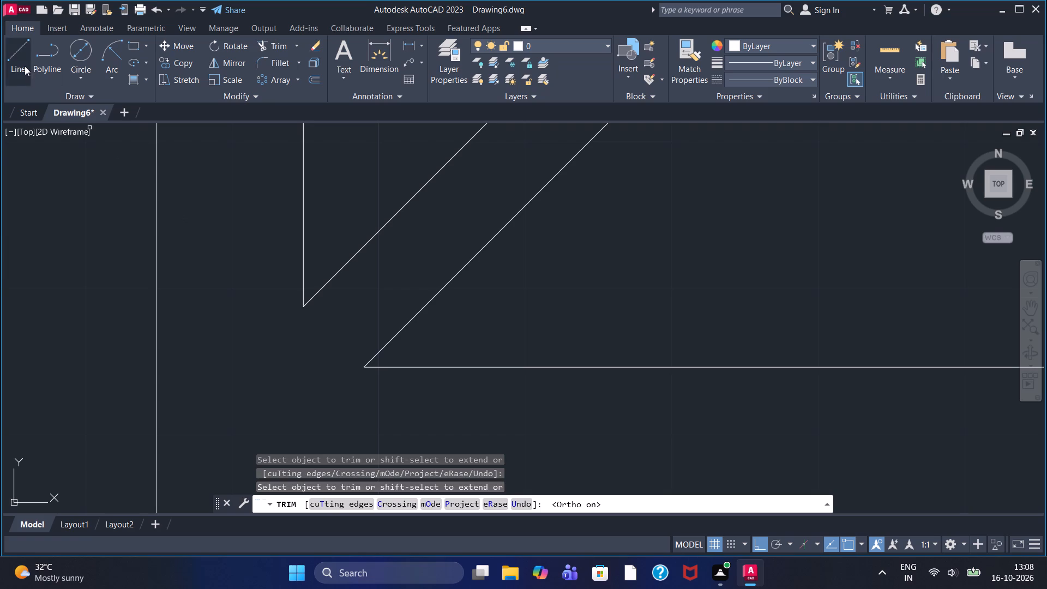
{"action": "left_click", "coordinate": [23, 65]}
{"action": "left_click", "coordinate": [304, 304]}
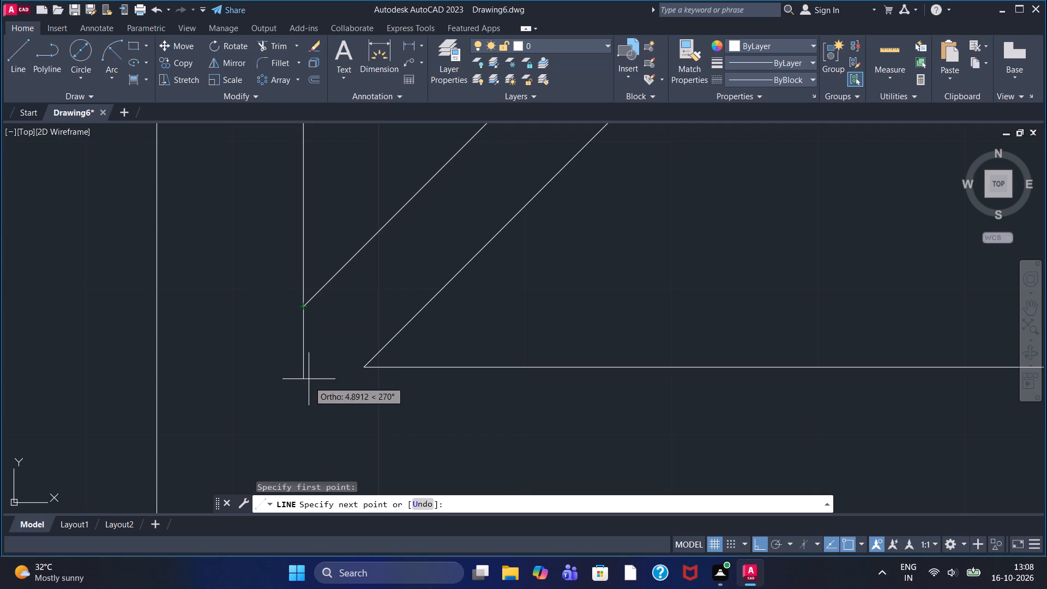
{"action": "left_click", "coordinate": [305, 417]}
{"action": "right_click", "coordinate": [242, 371]}
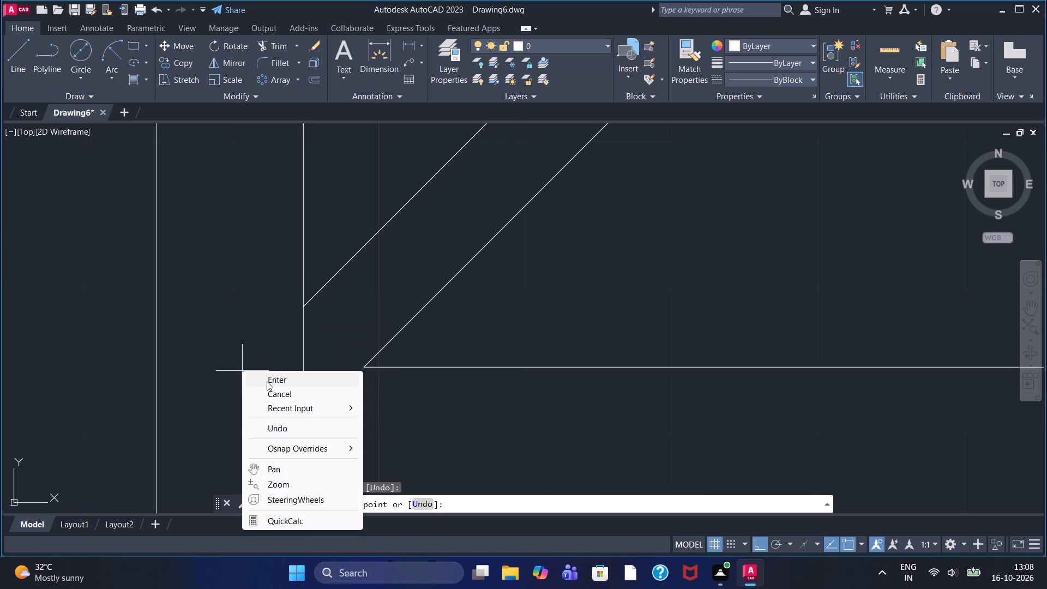
{"action": "left_click", "coordinate": [267, 382]}
Draw a horizontal line from the left end of the inner square's bottom edge, crossing past the vertical extension line.
{"action": "left_click", "coordinate": [21, 60]}
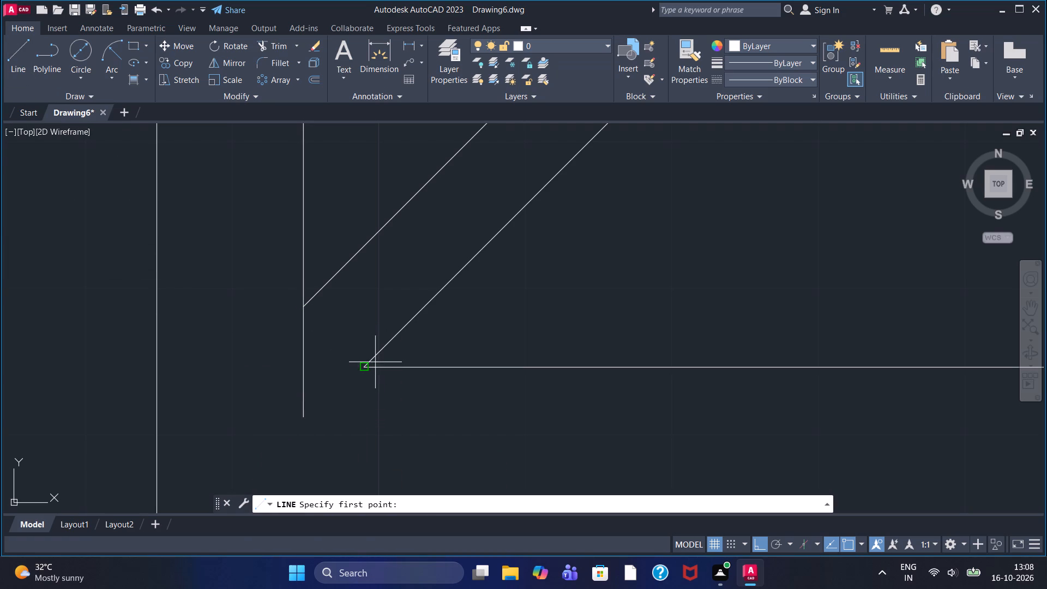
{"action": "left_click", "coordinate": [365, 369]}
{"action": "left_click", "coordinate": [273, 376]}
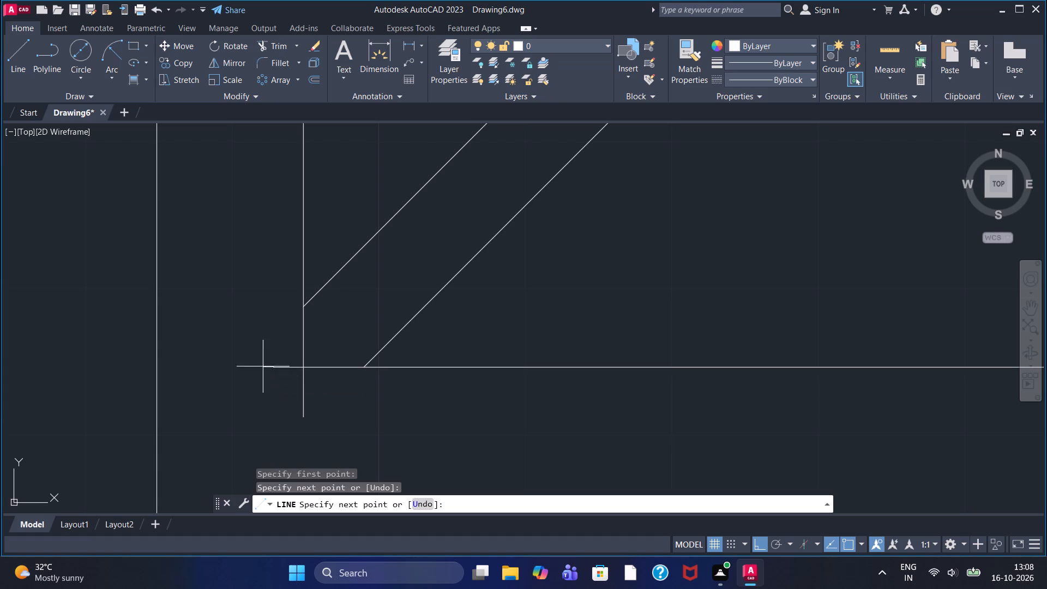
{"action": "right_click", "coordinate": [226, 322]}
{"action": "left_click", "coordinate": [257, 332]}
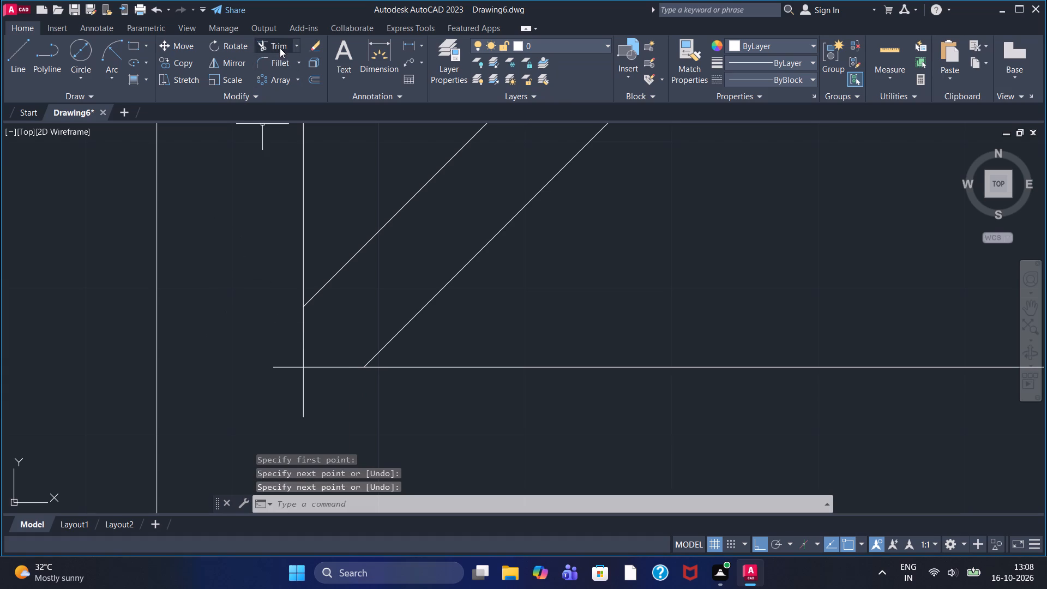
Trim the horizontal and vertical overhangs beyond the inner square's lower-left corner.
{"action": "left_click", "coordinate": [280, 48]}
{"action": "left_click", "coordinate": [292, 367]}
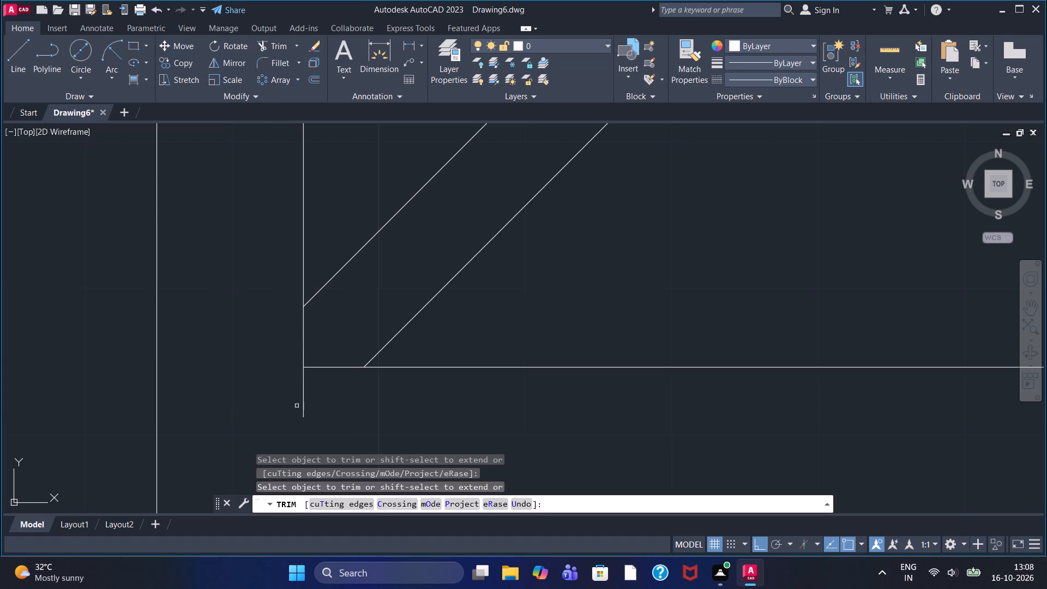
{"action": "left_click", "coordinate": [304, 402]}
Draw a horizontal line from the right end of the inner square's bottom edge, extending past the line of its right edge.
{"action": "scroll", "coordinate": [565, 394], "scroll_direction": "up", "scroll_amount": 1}
{"action": "scroll", "coordinate": [751, 394], "scroll_direction": "down", "scroll_amount": 2}
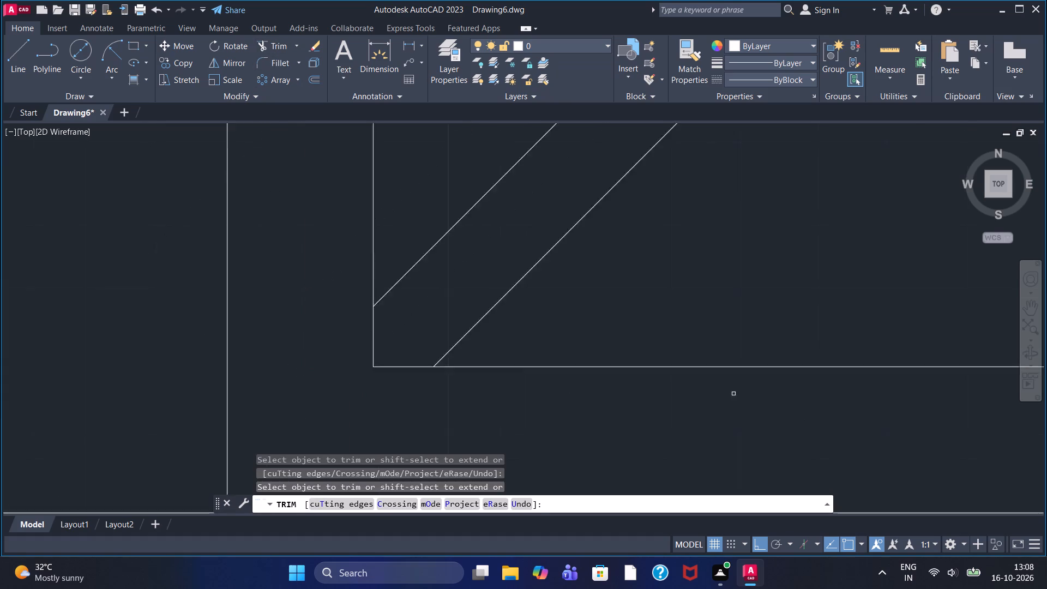
{"action": "middle_click_drag", "start_coordinate": [860, 345], "coordinate": [0, 340]}
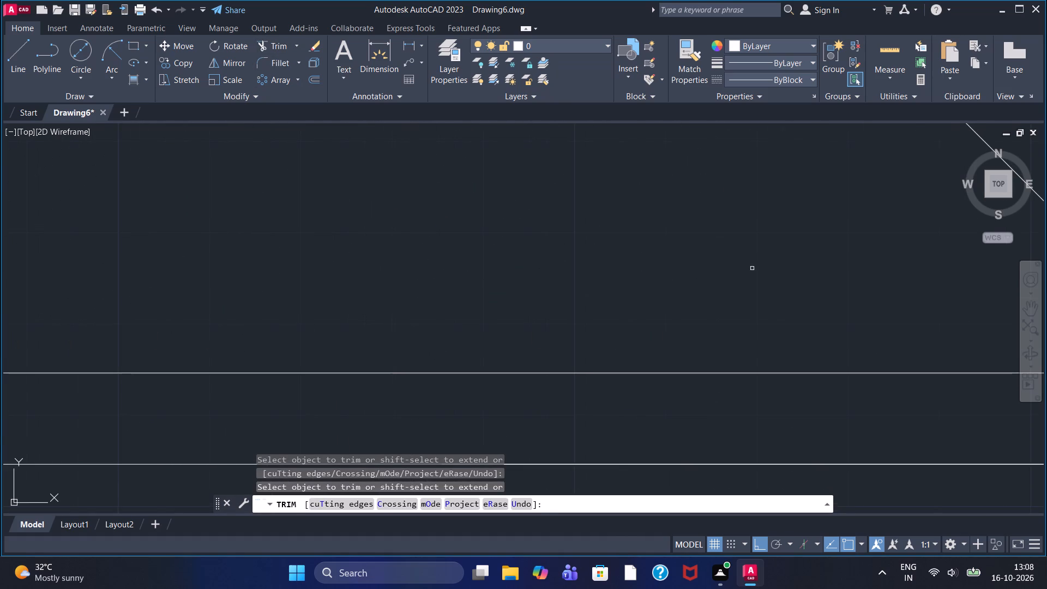
{"action": "middle_click_drag", "start_coordinate": [772, 273], "coordinate": [255, 288]}
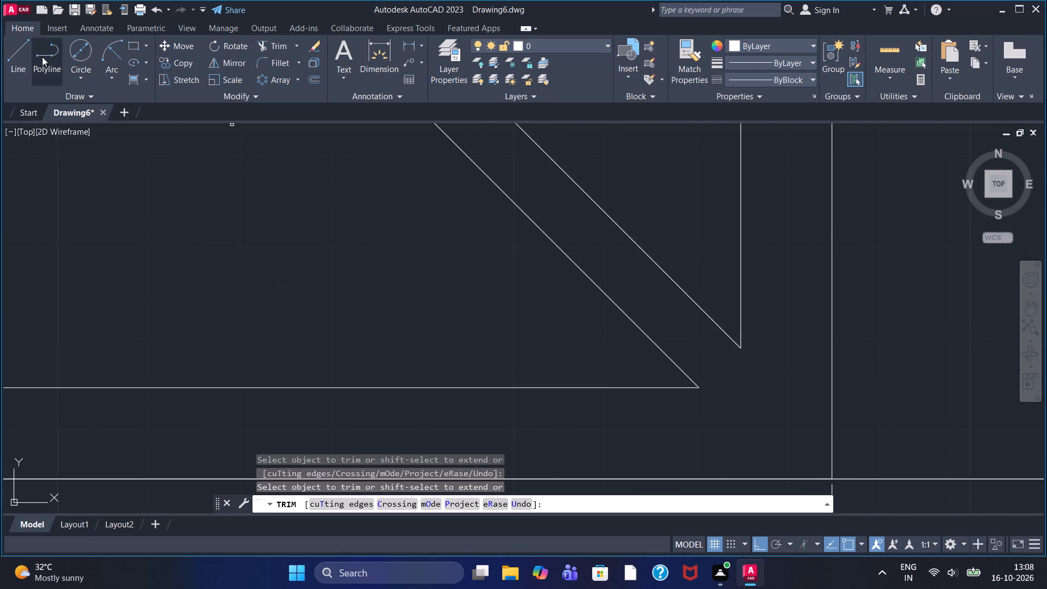
{"action": "left_click", "coordinate": [23, 57]}
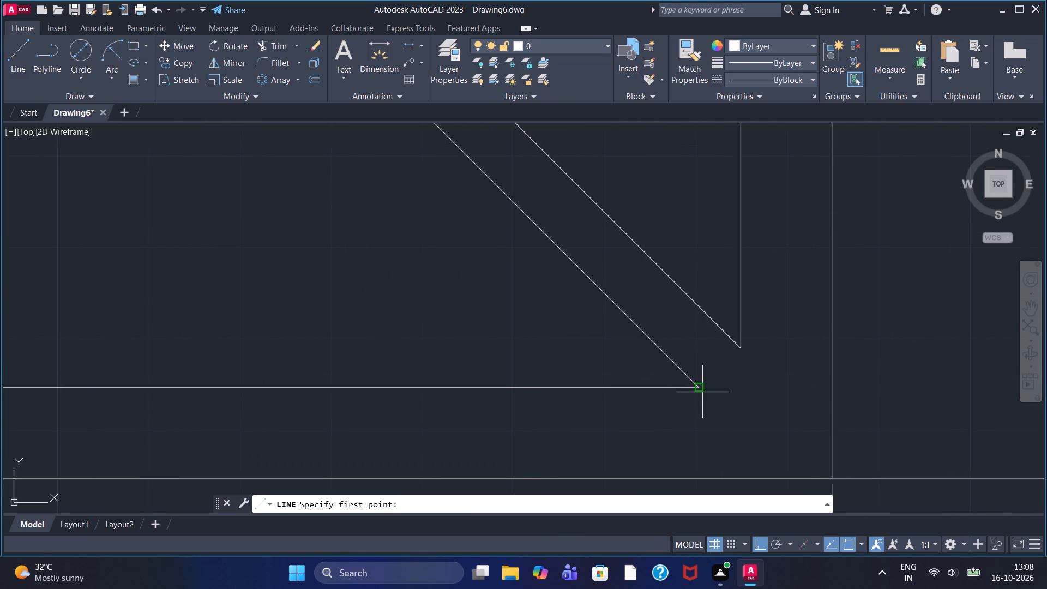
{"action": "left_click", "coordinate": [700, 388]}
{"action": "left_click", "coordinate": [780, 385]}
{"action": "right_click", "coordinate": [768, 329]}
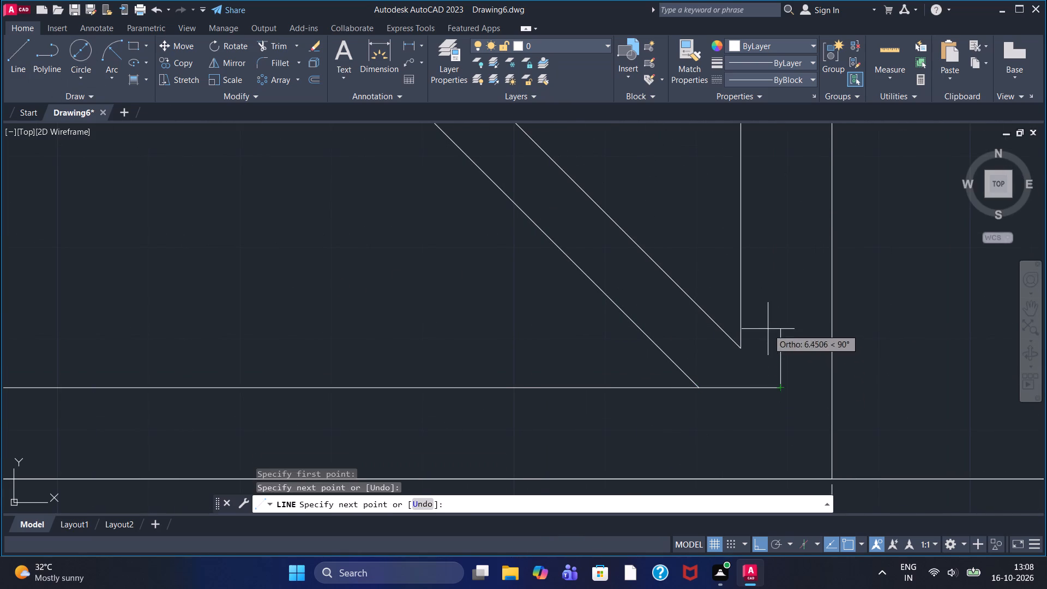
{"action": "left_click", "coordinate": [779, 333]}
Draw a vertical line downward from the bottom of the inner square's right edge, crossing past the horizontal extension line.
{"action": "left_click", "coordinate": [36, 62]}
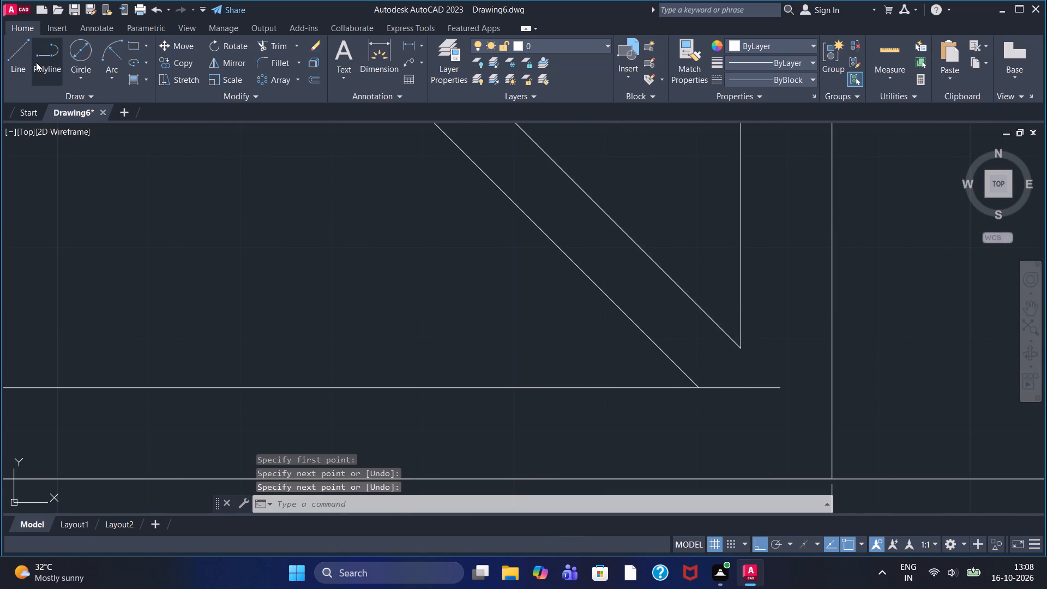
{"action": "left_click", "coordinate": [16, 62]}
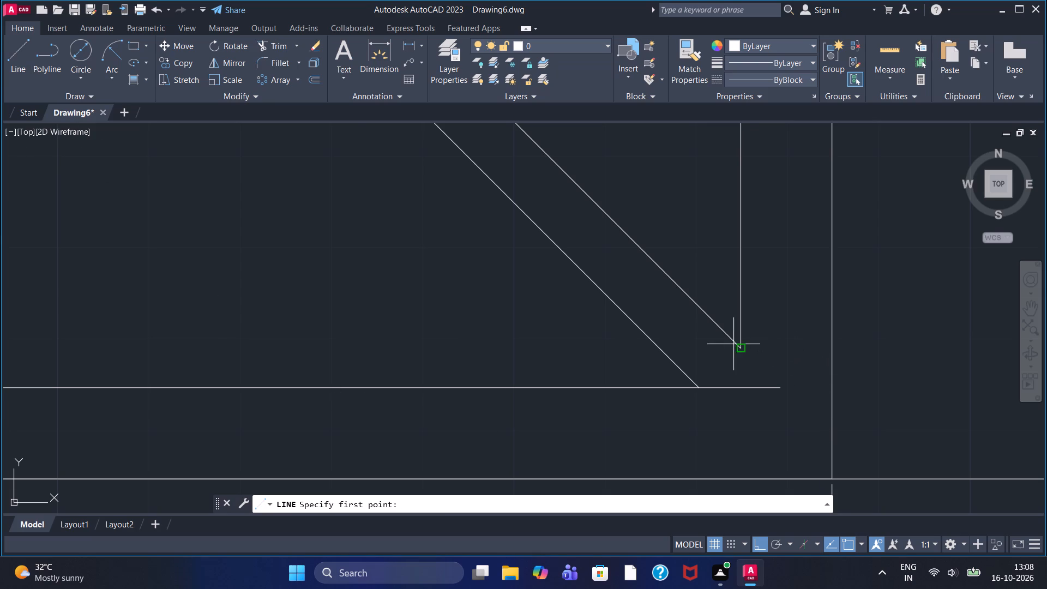
{"action": "left_click", "coordinate": [742, 348]}
{"action": "left_click", "coordinate": [753, 413]}
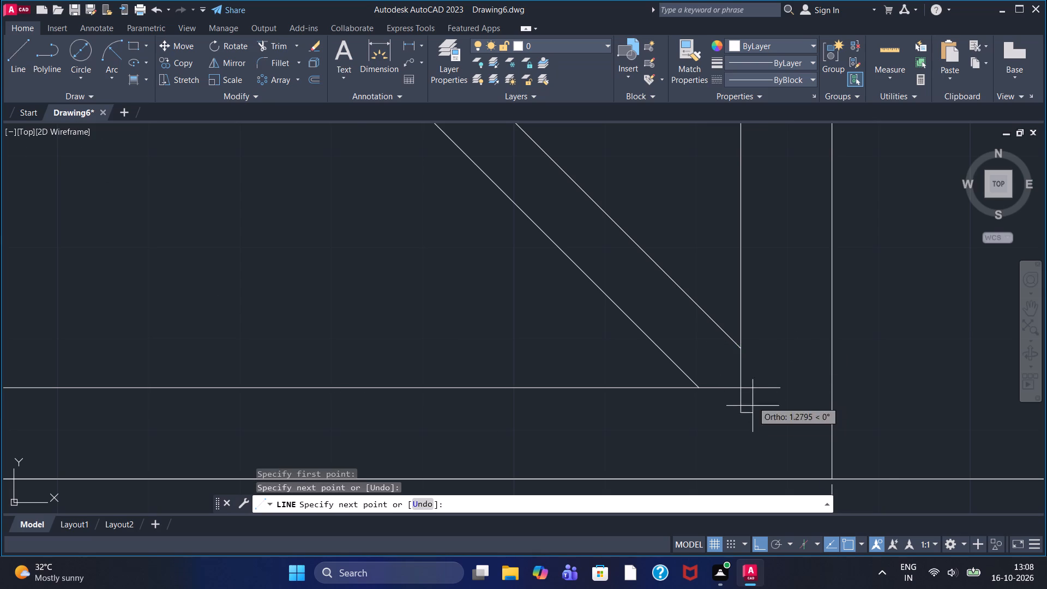
{"action": "right_click", "coordinate": [768, 314]}
{"action": "left_click", "coordinate": [786, 320]}
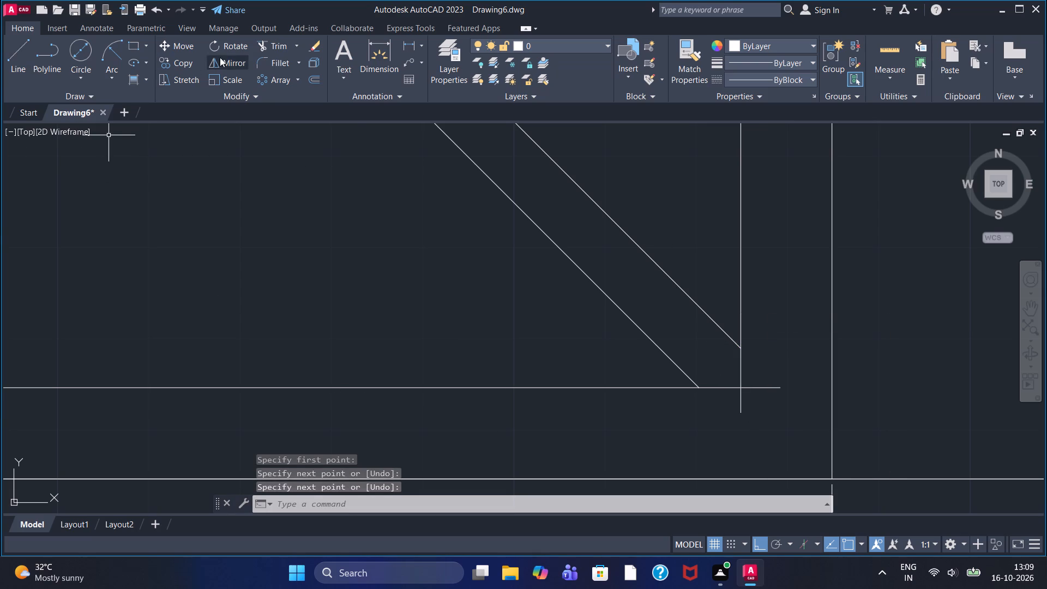
Trim the vertical and horizontal overhangs beyond the inner square's lower-right corner.
{"action": "left_click", "coordinate": [280, 47]}
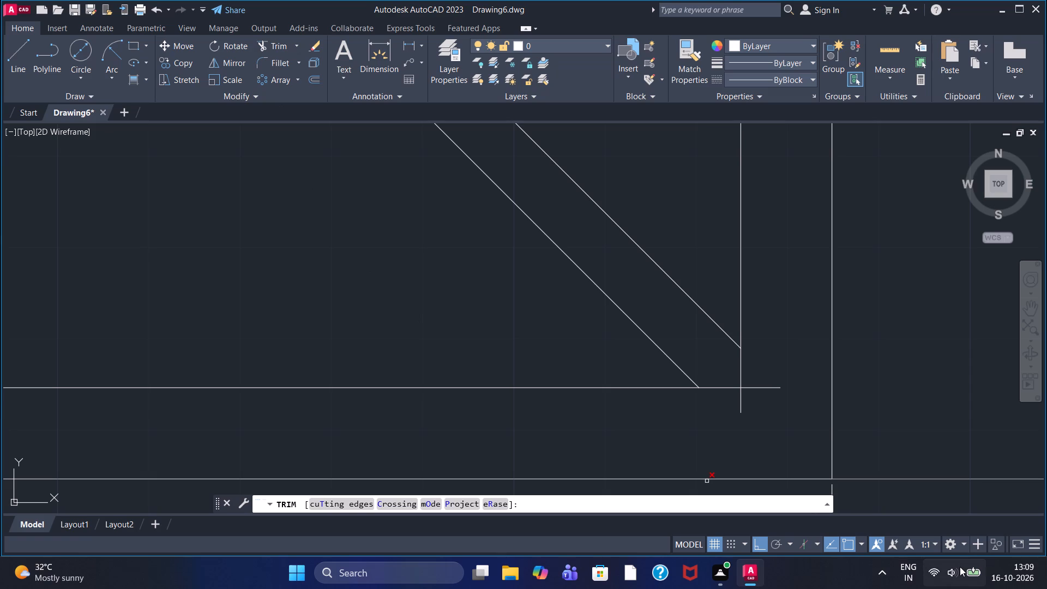
{"action": "left_click", "coordinate": [740, 401]}
{"action": "left_click", "coordinate": [759, 388]}
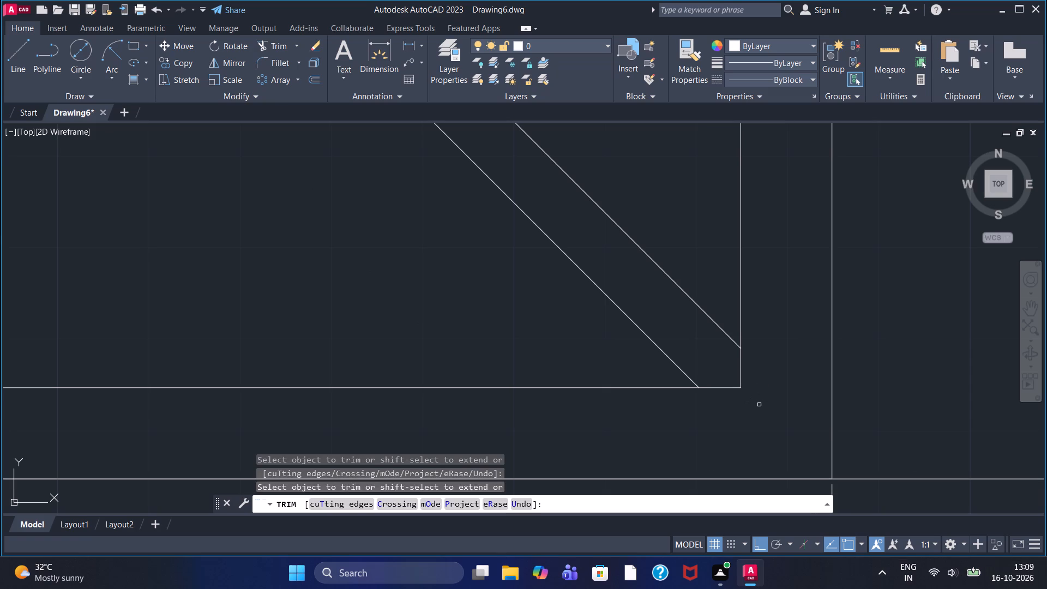
Fillet the inner square's lower-right corner with a radius of 2.
{"action": "scroll", "coordinate": [834, 588], "scroll_direction": "up", "scroll_amount": 1}
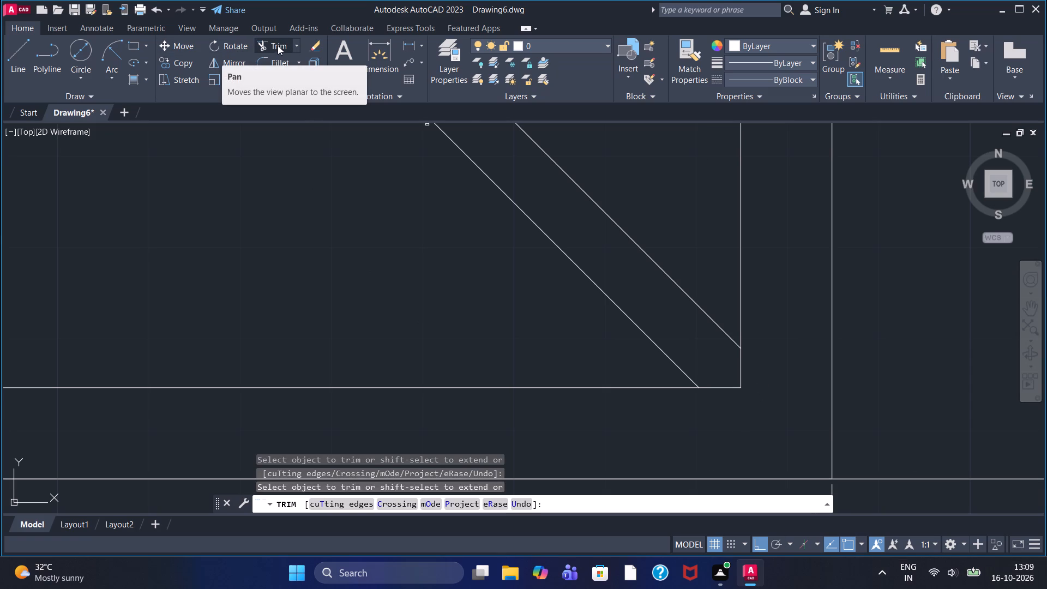
{"action": "left_click", "coordinate": [271, 64]}
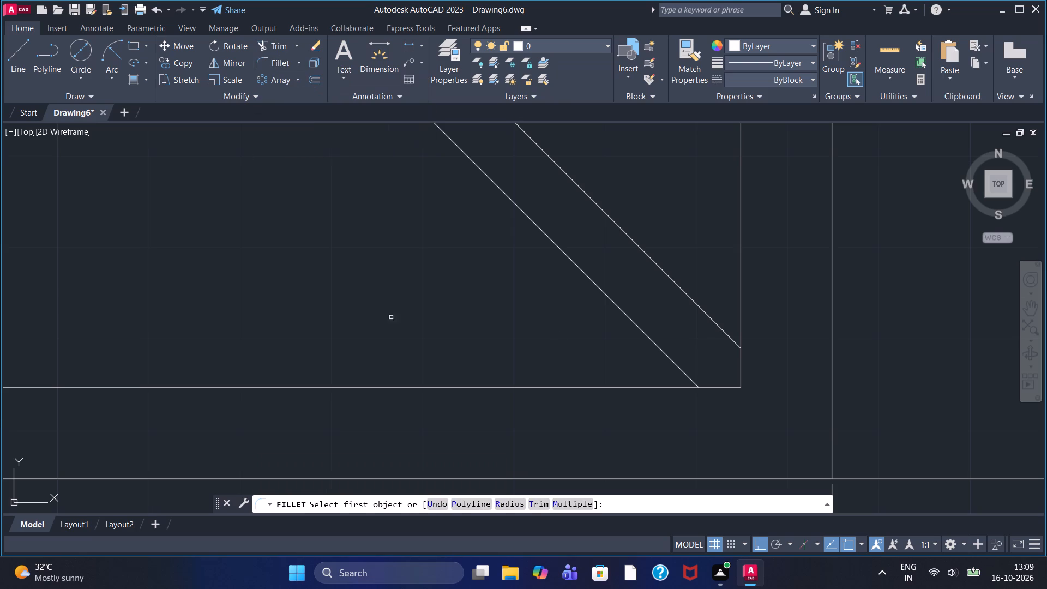
{"action": "left_click", "coordinate": [514, 504]}
{"action": "key", "text": "2"}
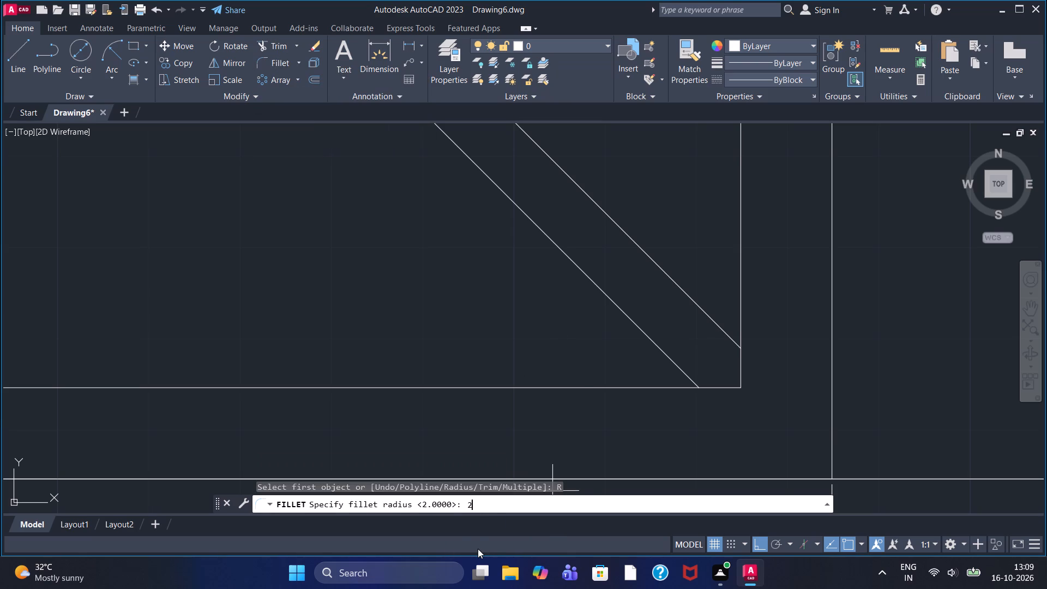
{"action": "key", "text": "Return"}
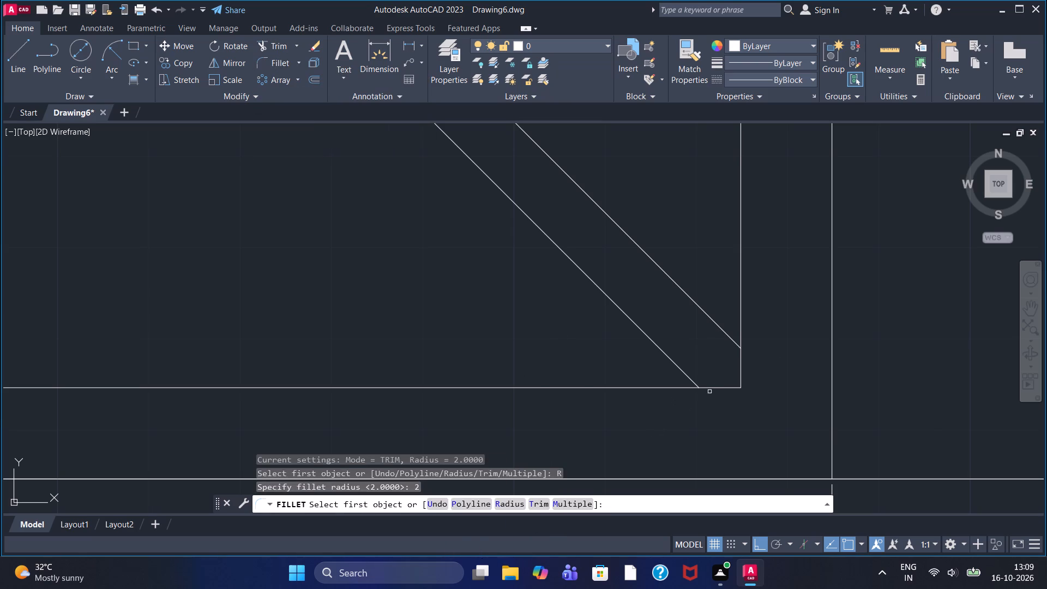
{"action": "left_click", "coordinate": [715, 387]}
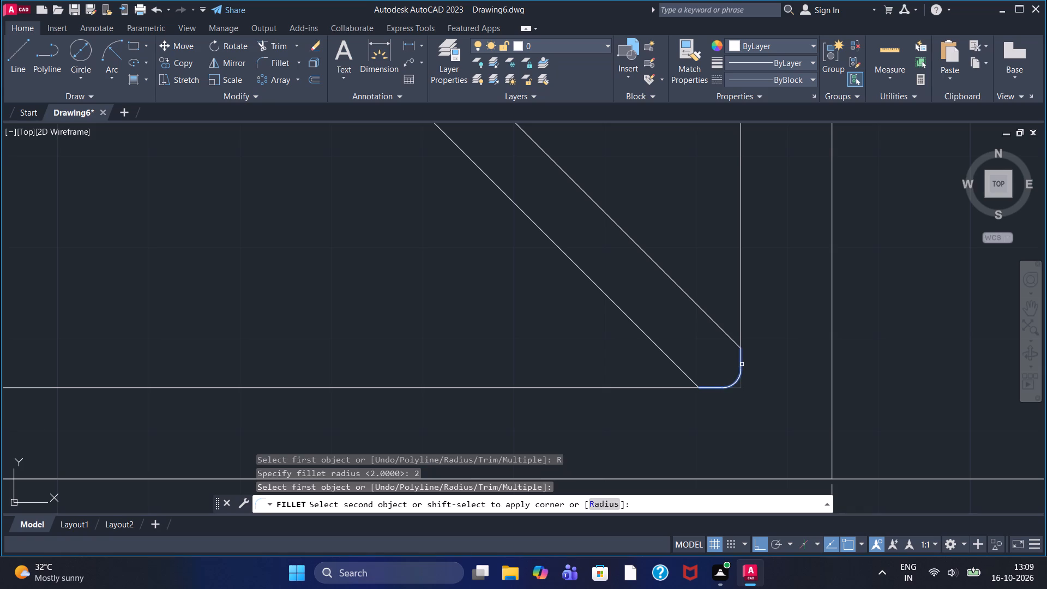
{"action": "left_click", "coordinate": [742, 364]}
Fillet the inner square's upper-right corner with the same radius of 2.
{"action": "scroll", "coordinate": [738, 230], "scroll_direction": "up", "scroll_amount": 2}
{"action": "scroll", "coordinate": [681, 148], "scroll_direction": "down", "scroll_amount": 2}
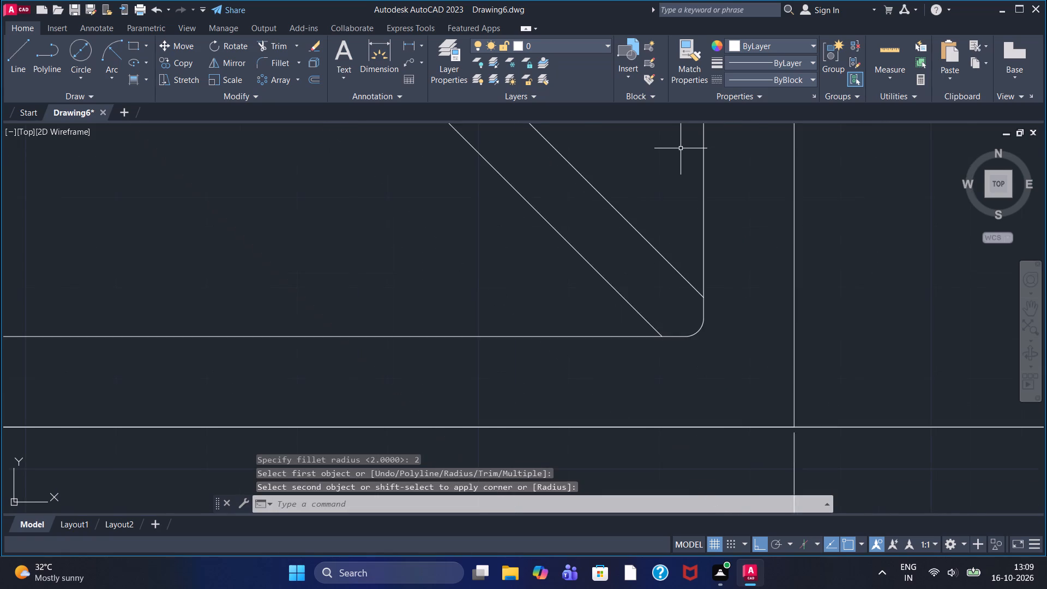
{"action": "scroll", "coordinate": [681, 148], "scroll_direction": "down", "scroll_amount": 1}
{"action": "right_click", "coordinate": [823, 233]}
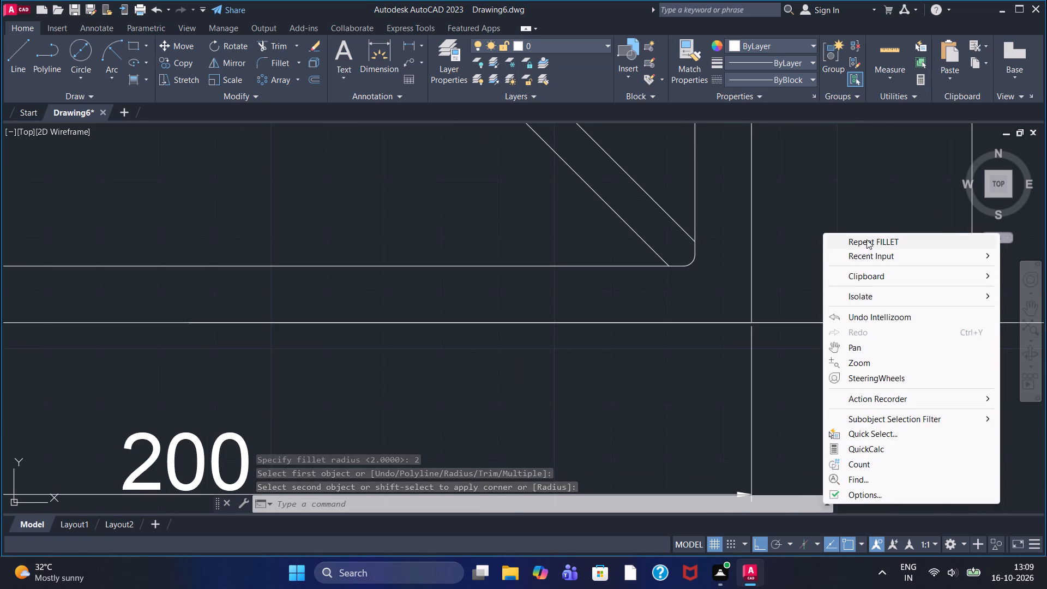
{"action": "left_click", "coordinate": [867, 239]}
{"action": "middle_click_drag", "start_coordinate": [676, 164], "coordinate": [595, 512]}
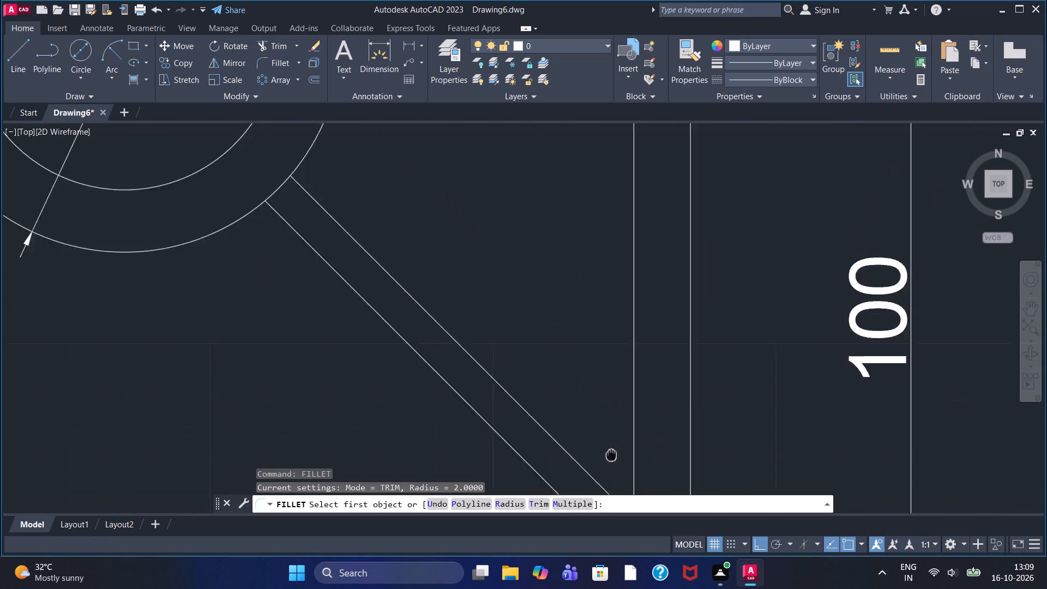
{"action": "middle_click_drag", "start_coordinate": [595, 512], "coordinate": [582, 567]}
{"action": "scroll", "coordinate": [571, 335], "scroll_direction": "up", "scroll_amount": 2}
{"action": "scroll", "coordinate": [566, 269], "scroll_direction": "down", "scroll_amount": 4}
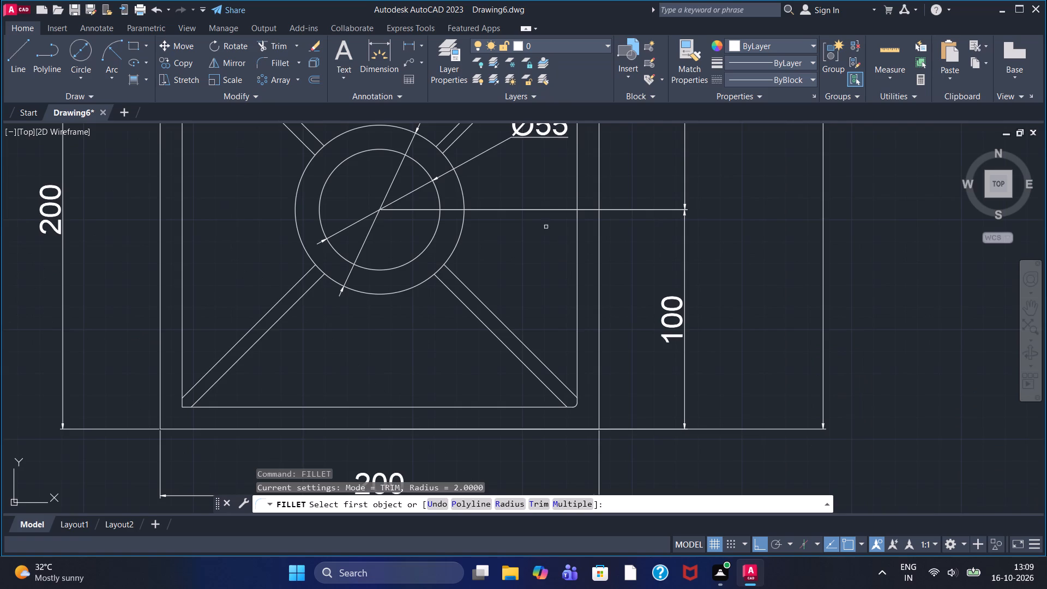
{"action": "scroll", "coordinate": [538, 160], "scroll_direction": "down", "scroll_amount": 2}
{"action": "middle_click_drag", "start_coordinate": [643, 177], "coordinate": [585, 396]}
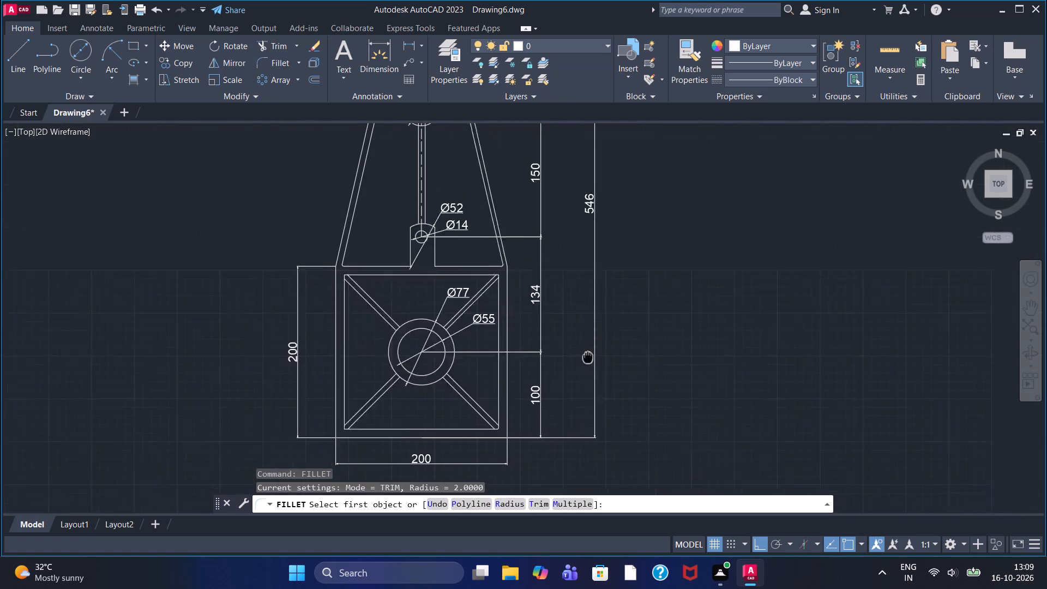
{"action": "middle_click_drag", "start_coordinate": [585, 396], "coordinate": [580, 421]}
{"action": "scroll", "coordinate": [485, 370], "scroll_direction": "up", "scroll_amount": 2}
{"action": "scroll", "coordinate": [493, 306], "scroll_direction": "up", "scroll_amount": 4}
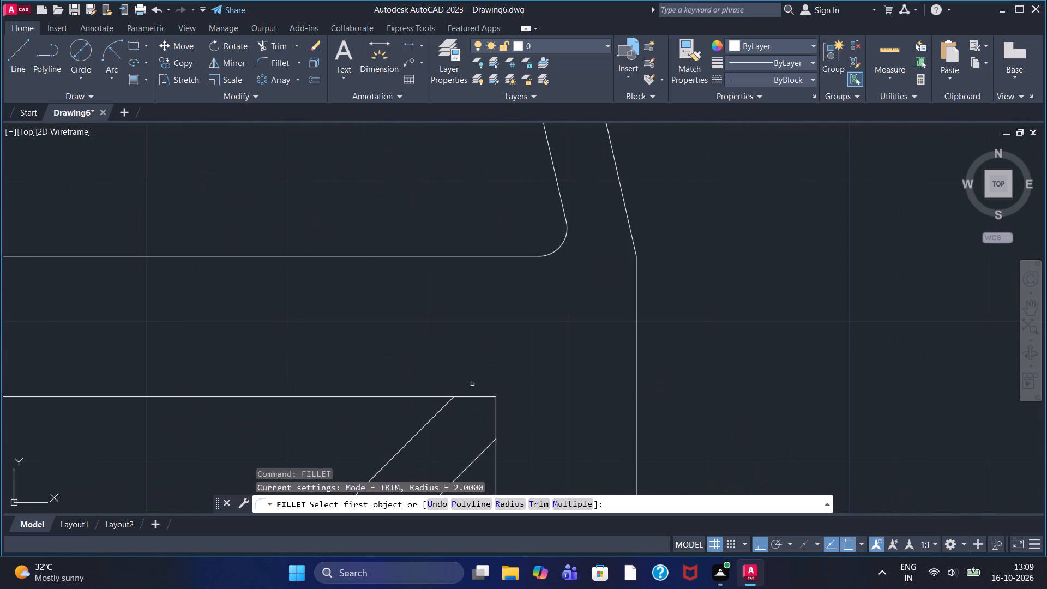
{"action": "left_click", "coordinate": [479, 398]}
{"action": "left_click", "coordinate": [496, 419]}
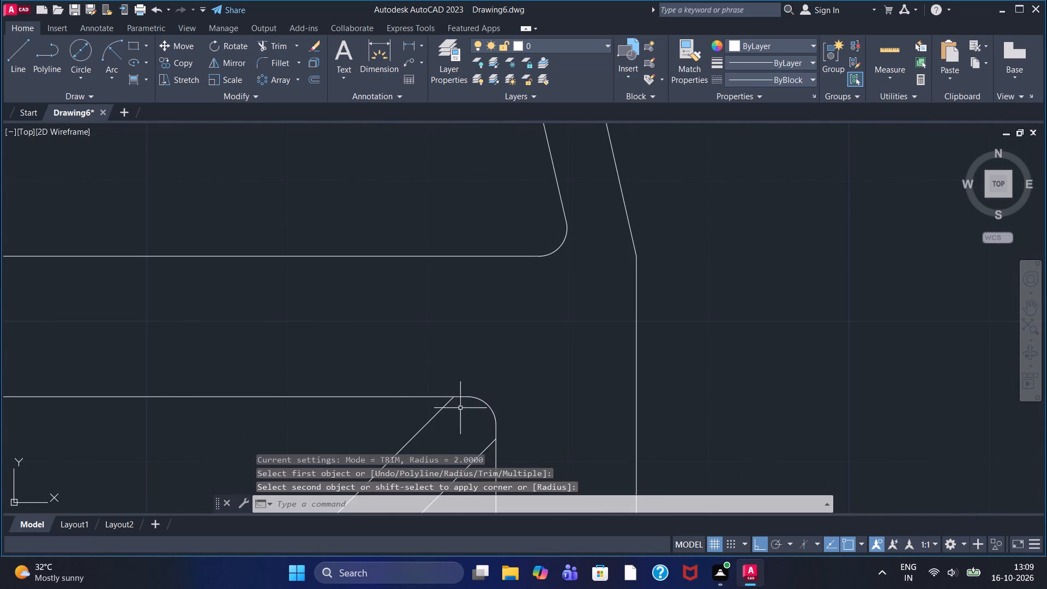
Fillet the inner square's upper-left corner with the same radius of 2.
{"action": "scroll", "coordinate": [408, 369], "scroll_direction": "up", "scroll_amount": 3}
{"action": "scroll", "coordinate": [408, 364], "scroll_direction": "down", "scroll_amount": 5}
{"action": "middle_click_drag", "start_coordinate": [384, 340], "coordinate": [772, 305]}
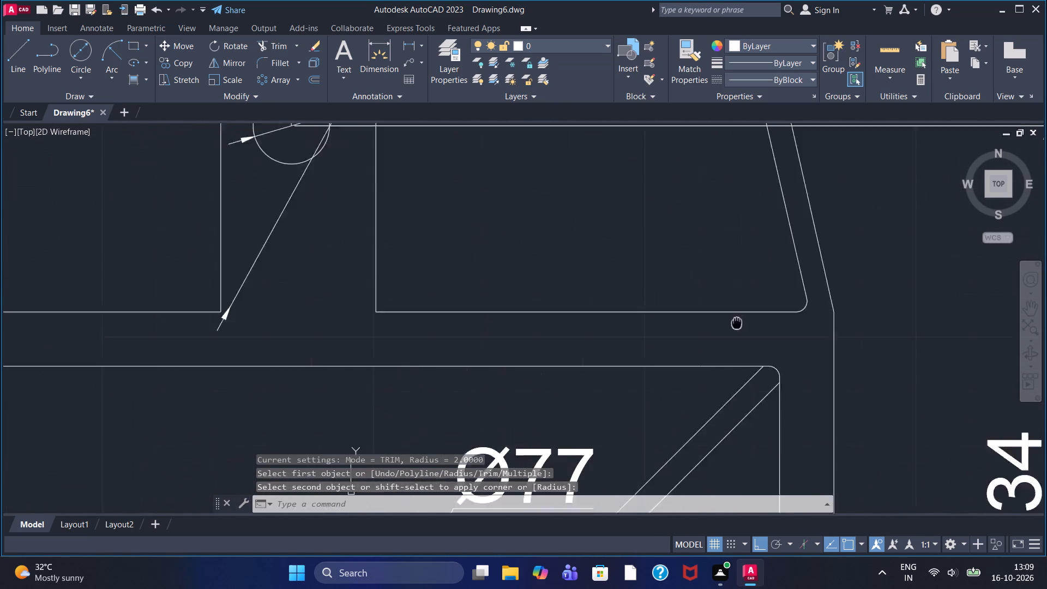
{"action": "middle_click_drag", "start_coordinate": [772, 305], "coordinate": [927, 267]}
{"action": "scroll", "coordinate": [217, 350], "scroll_direction": "down", "scroll_amount": 1}
{"action": "middle_click_drag", "start_coordinate": [171, 343], "coordinate": [348, 360]}
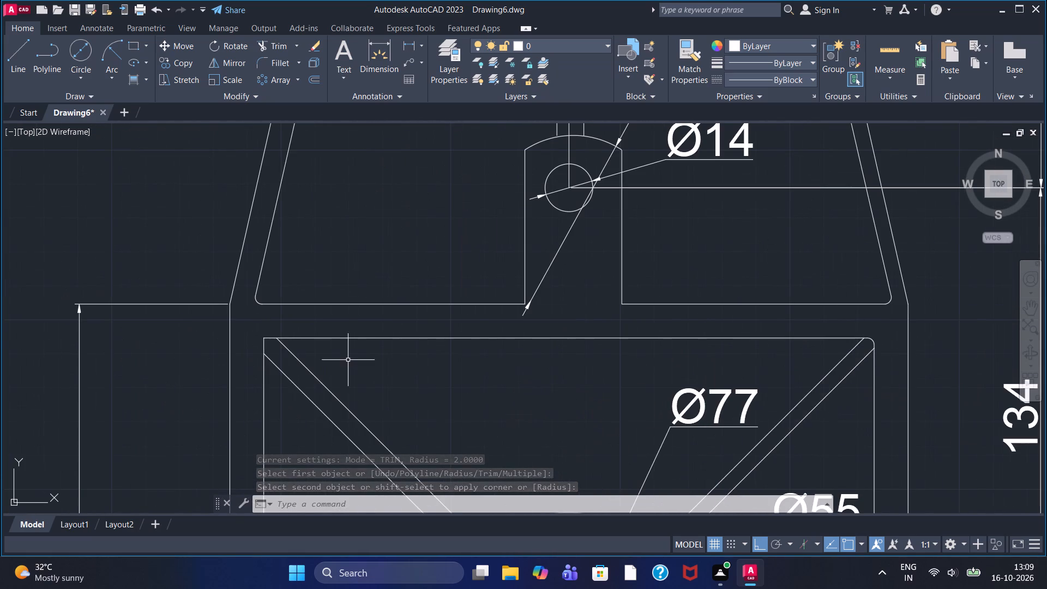
{"action": "right_click", "coordinate": [136, 212]}
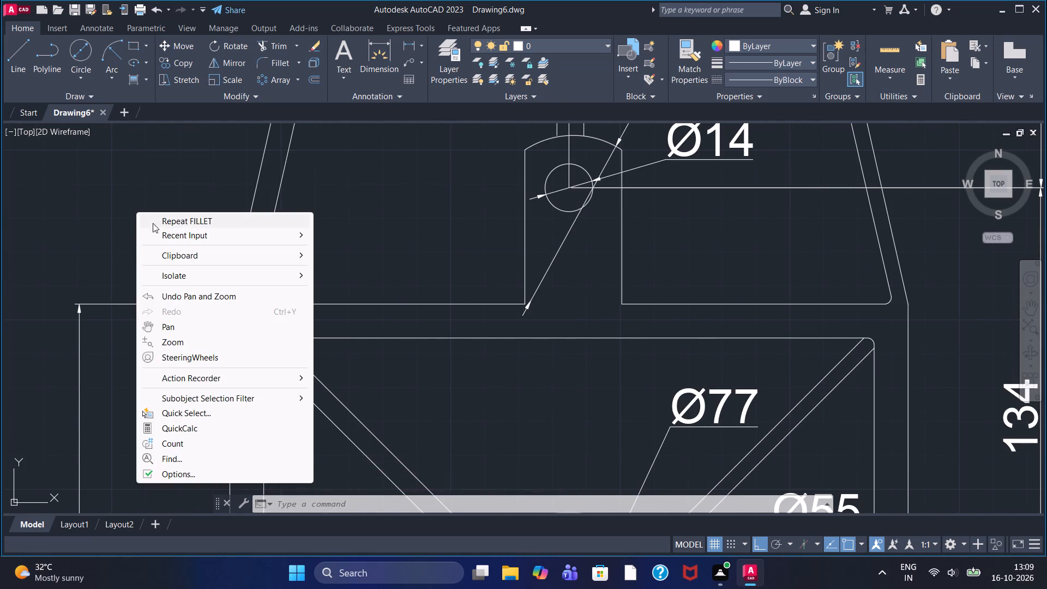
{"action": "left_click", "coordinate": [176, 219]}
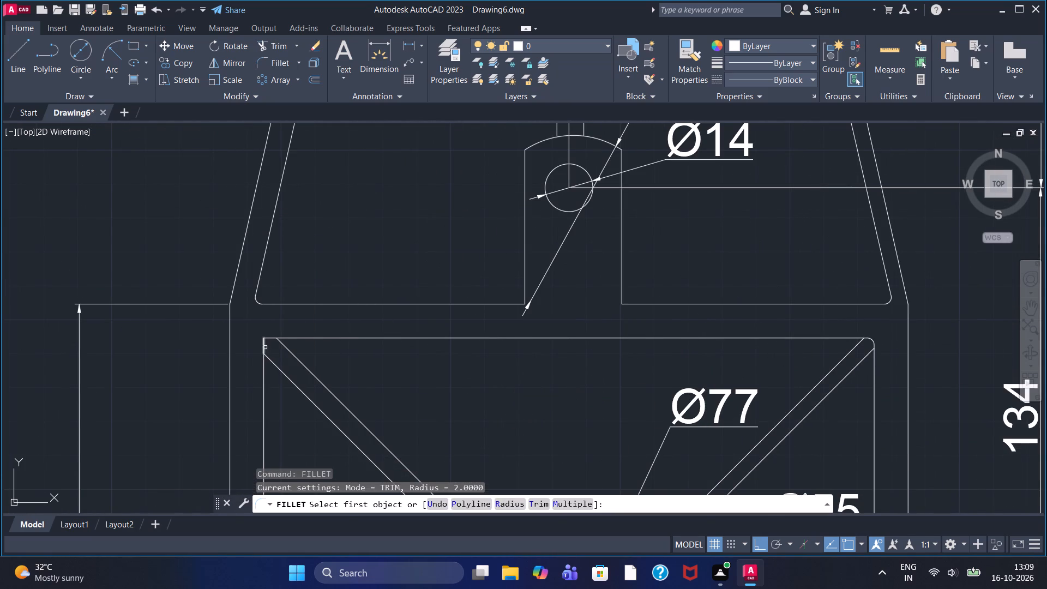
{"action": "left_click", "coordinate": [263, 348]}
{"action": "left_click", "coordinate": [273, 340]}
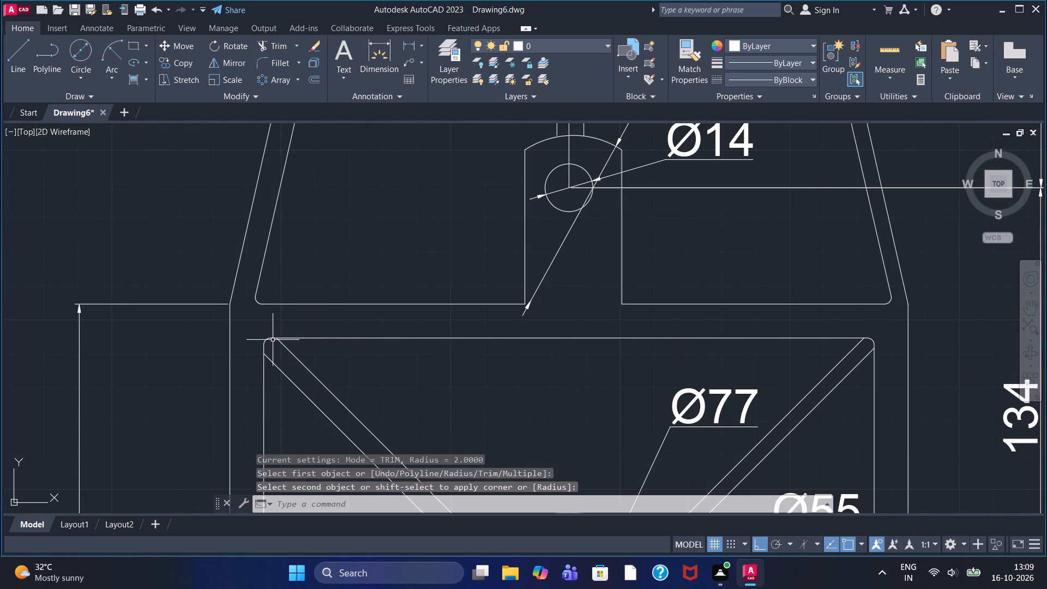
Fillet the inner square's lower-left corner with the same radius of 2.
{"action": "right_click", "coordinate": [154, 212]}
{"action": "left_click", "coordinate": [202, 220]}
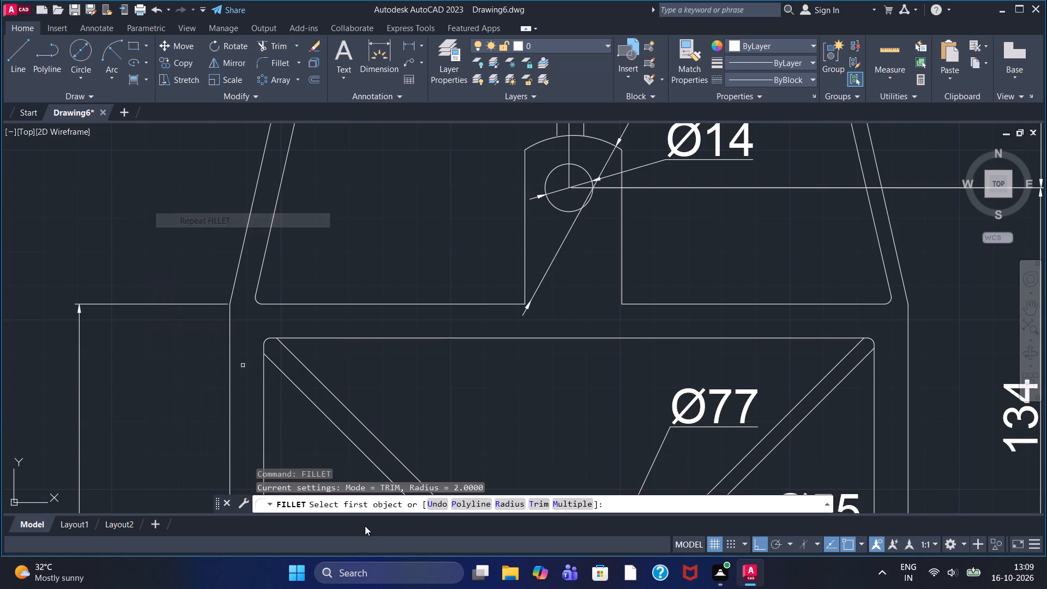
{"action": "scroll", "coordinate": [356, 486], "scroll_direction": "up", "scroll_amount": 1}
{"action": "scroll", "coordinate": [362, 398], "scroll_direction": "up", "scroll_amount": 3}
{"action": "scroll", "coordinate": [393, 406], "scroll_direction": "down", "scroll_amount": 4}
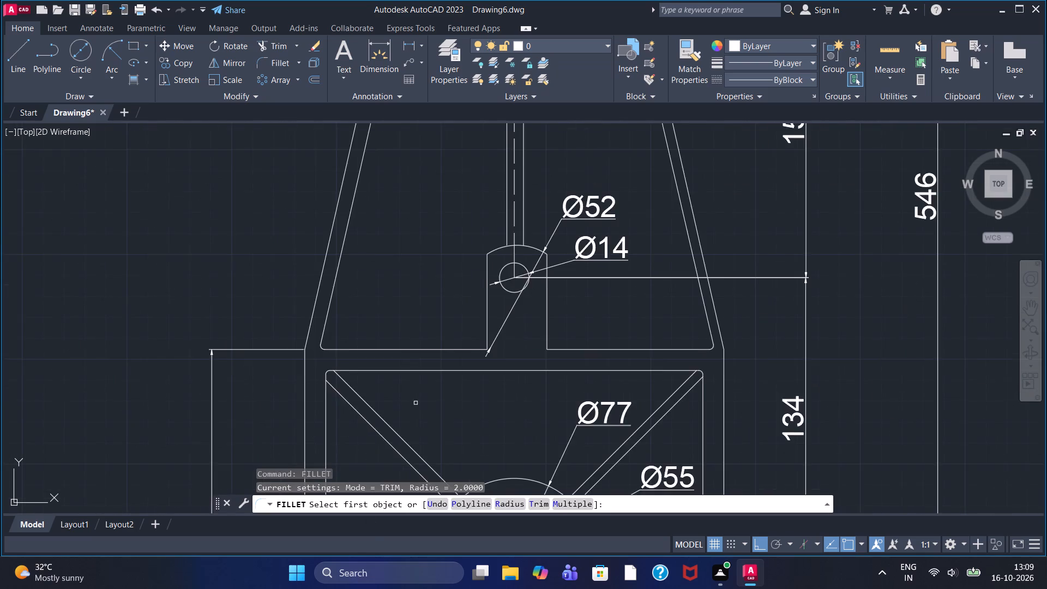
{"action": "middle_click_drag", "start_coordinate": [418, 403], "coordinate": [507, 108]}
{"action": "scroll", "coordinate": [390, 459], "scroll_direction": "up", "scroll_amount": 2}
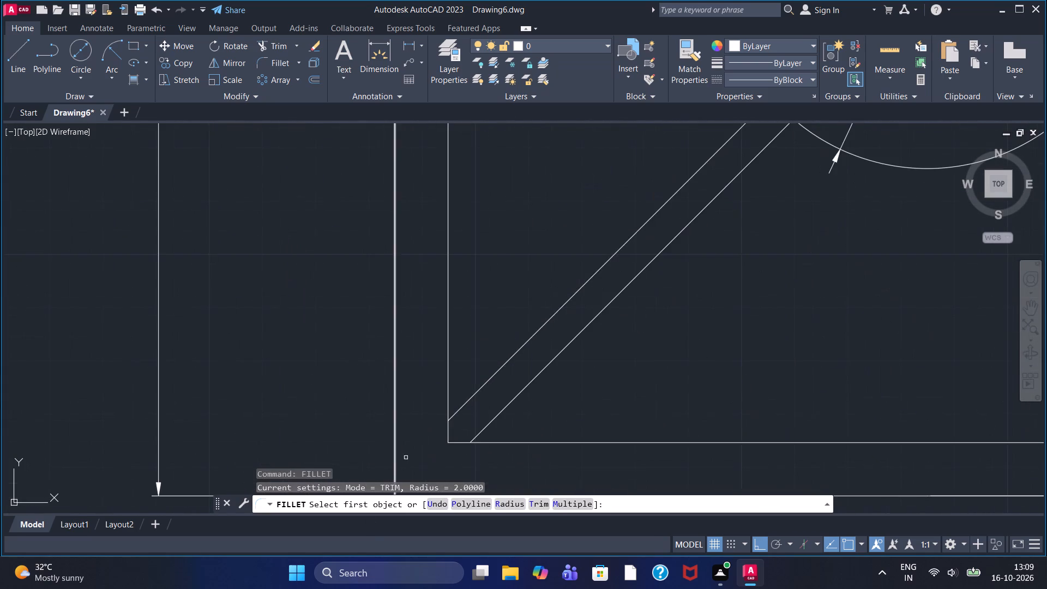
{"action": "scroll", "coordinate": [476, 432], "scroll_direction": "up", "scroll_amount": 2}
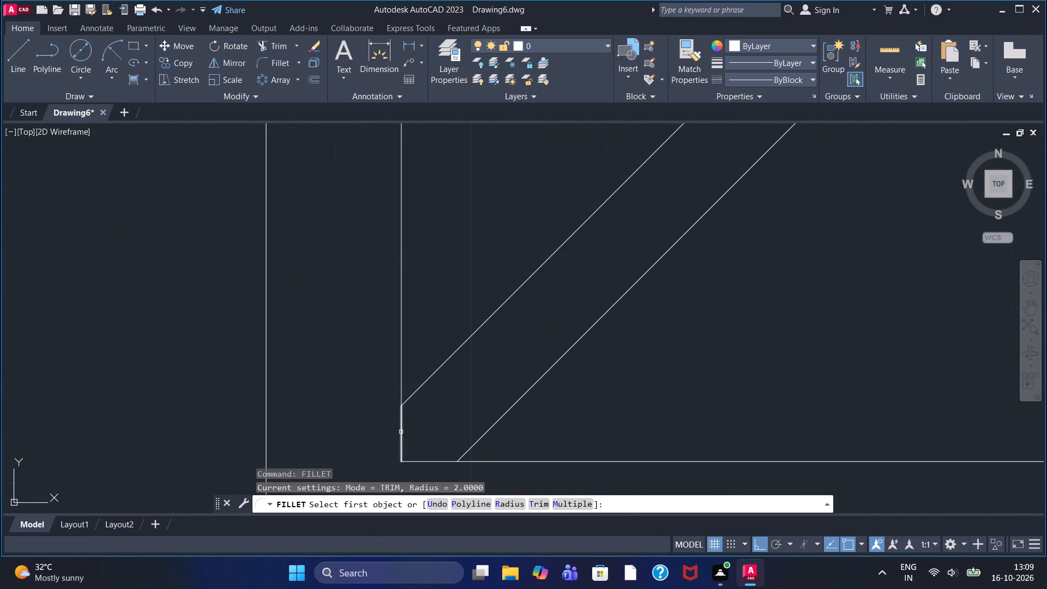
{"action": "left_click", "coordinate": [401, 432]}
{"action": "left_click", "coordinate": [426, 463]}
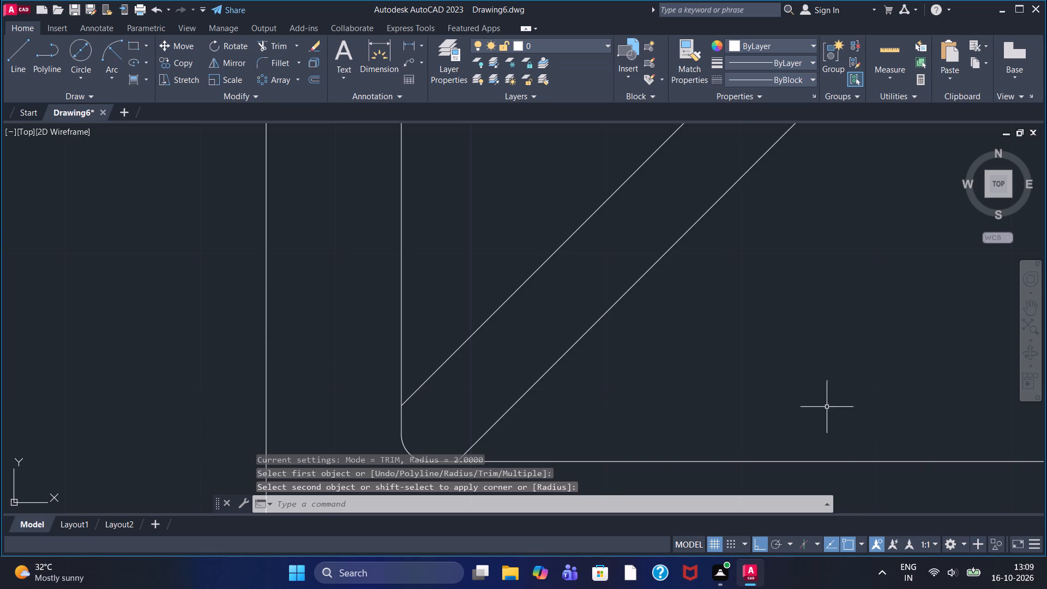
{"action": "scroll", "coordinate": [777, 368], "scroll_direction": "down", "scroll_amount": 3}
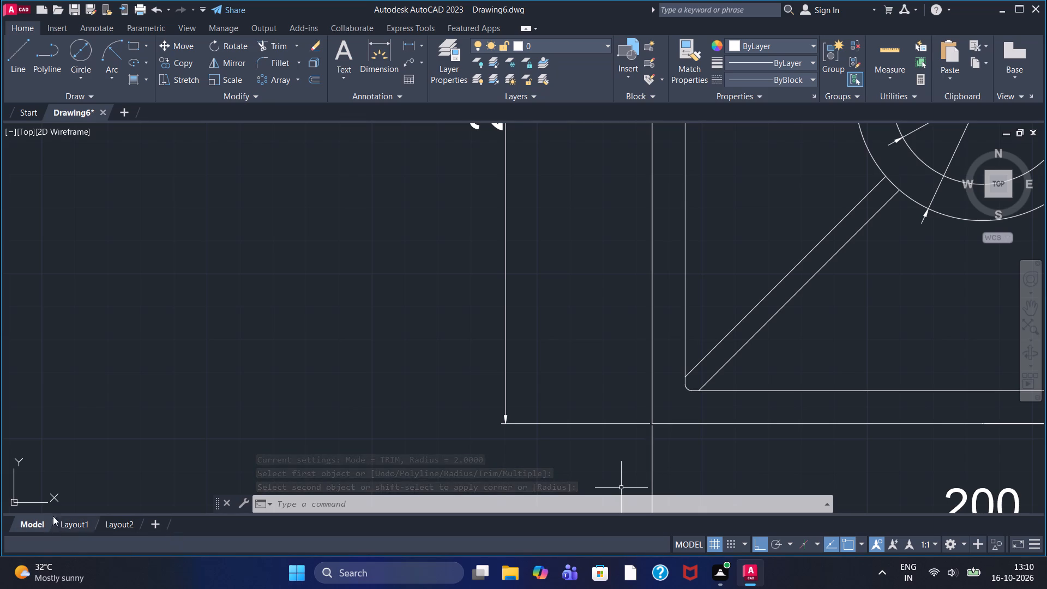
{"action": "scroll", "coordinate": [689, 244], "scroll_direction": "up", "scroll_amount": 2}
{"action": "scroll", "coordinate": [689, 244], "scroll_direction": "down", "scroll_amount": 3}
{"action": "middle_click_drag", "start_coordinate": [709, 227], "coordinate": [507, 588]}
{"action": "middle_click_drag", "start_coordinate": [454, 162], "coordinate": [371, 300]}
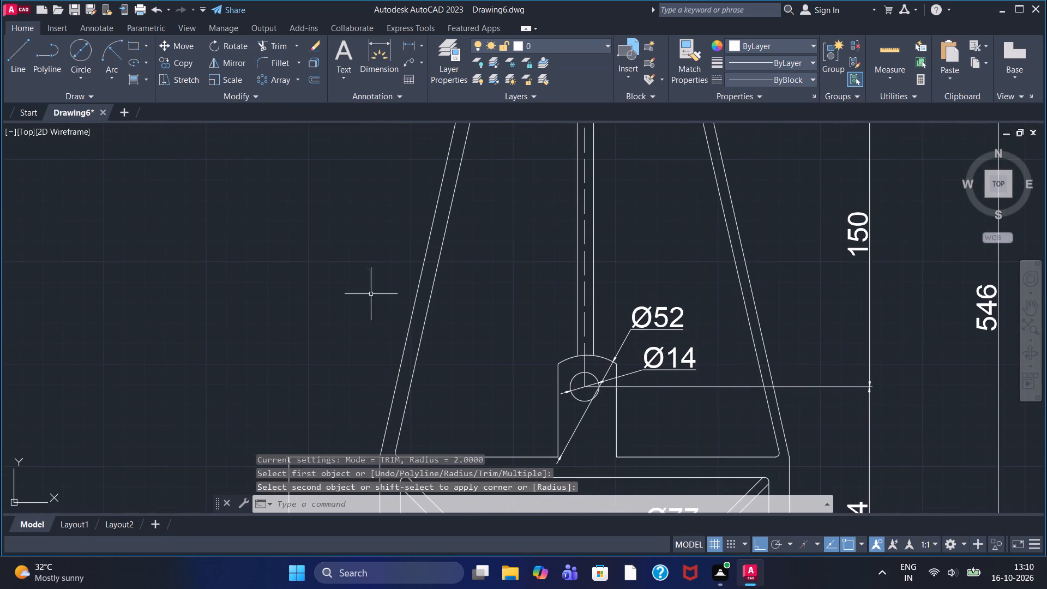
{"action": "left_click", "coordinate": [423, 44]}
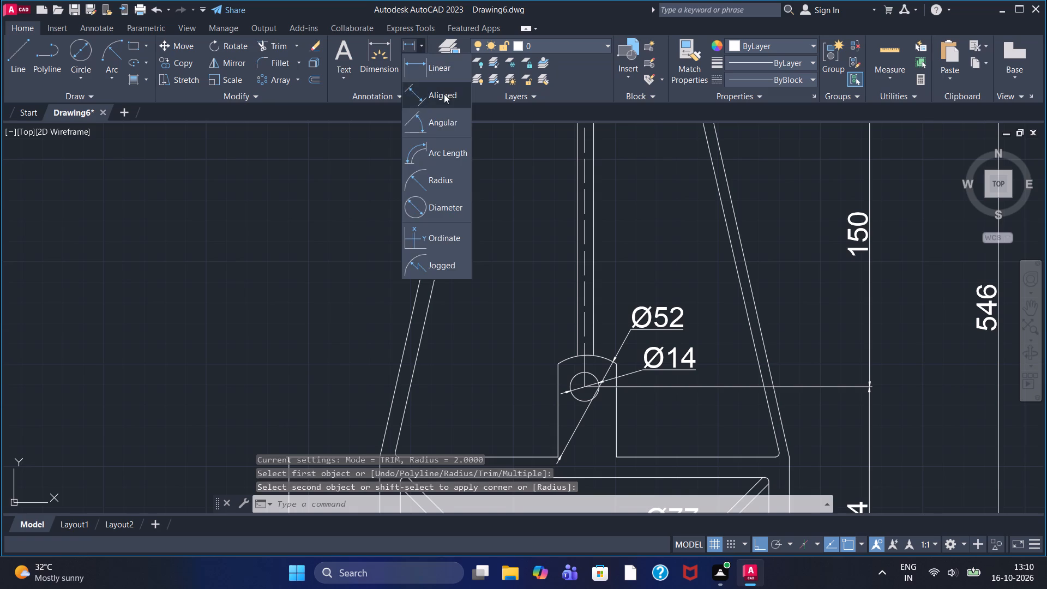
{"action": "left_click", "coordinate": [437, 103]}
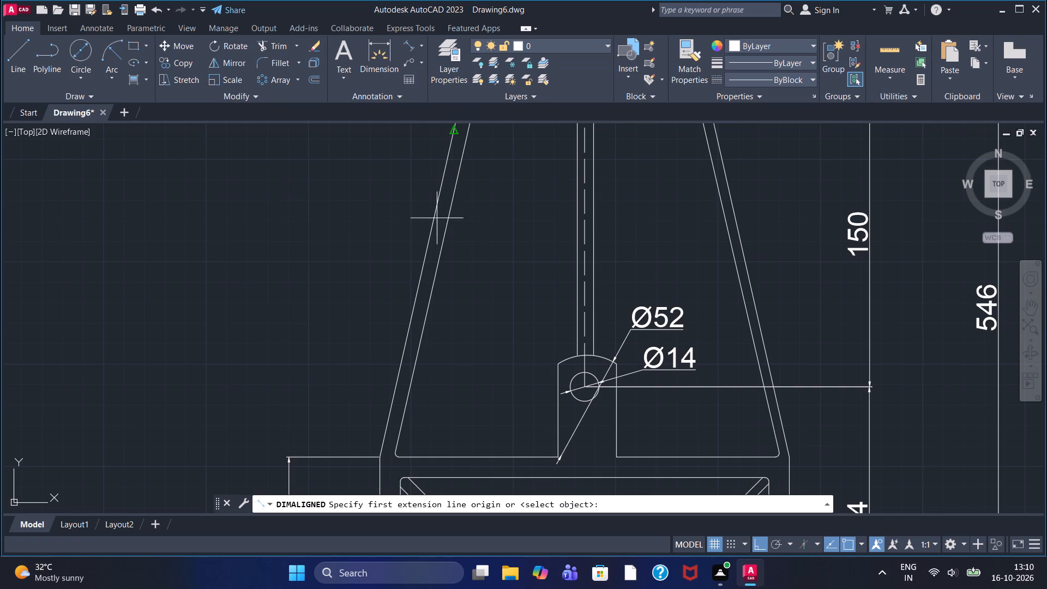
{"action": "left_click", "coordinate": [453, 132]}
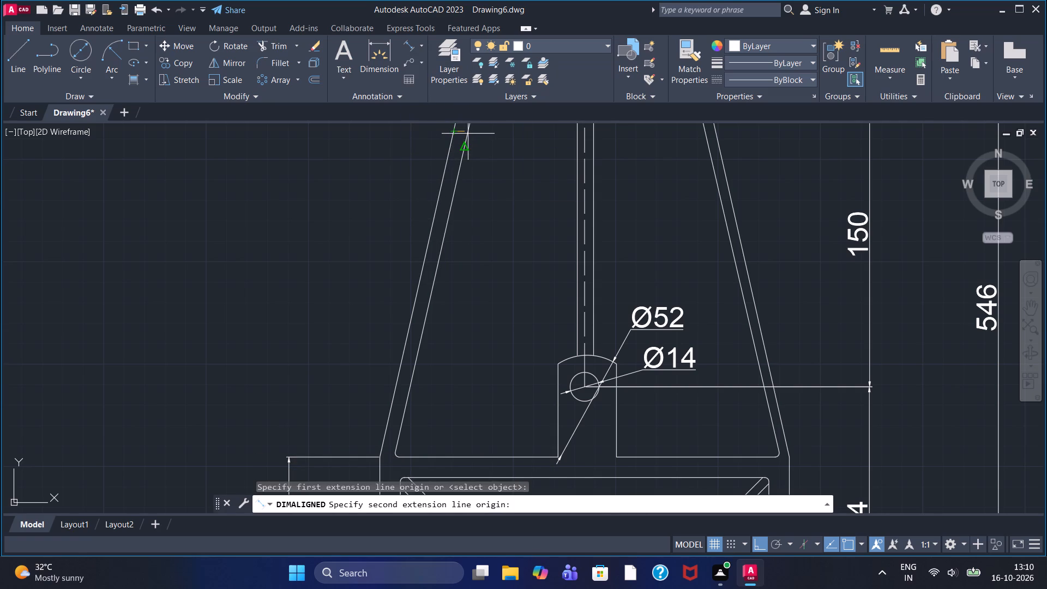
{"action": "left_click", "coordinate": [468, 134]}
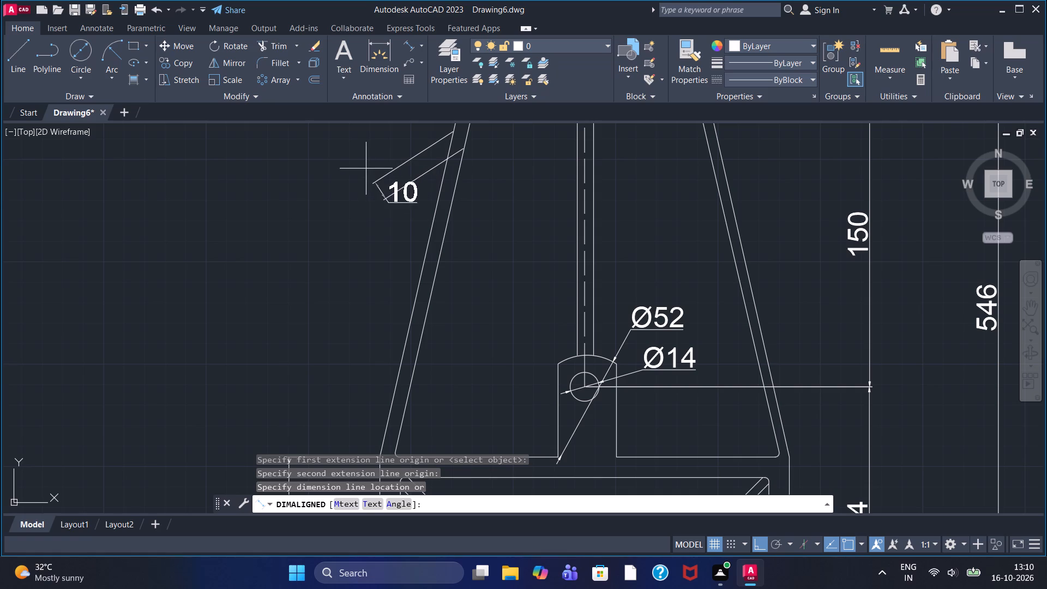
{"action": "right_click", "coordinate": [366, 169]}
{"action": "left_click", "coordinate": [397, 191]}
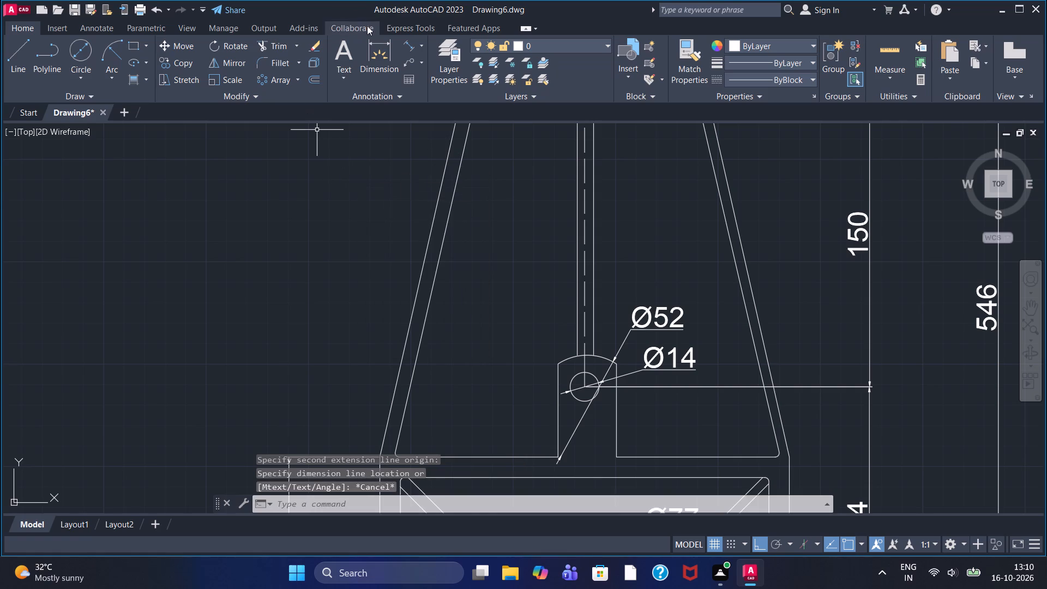
Add a vertical linear dimension between the left tapered side's outer and inner lines, placing it inside the bracket toward the central rod.
{"action": "left_click", "coordinate": [424, 46]}
{"action": "double_click", "coordinate": [420, 71]}
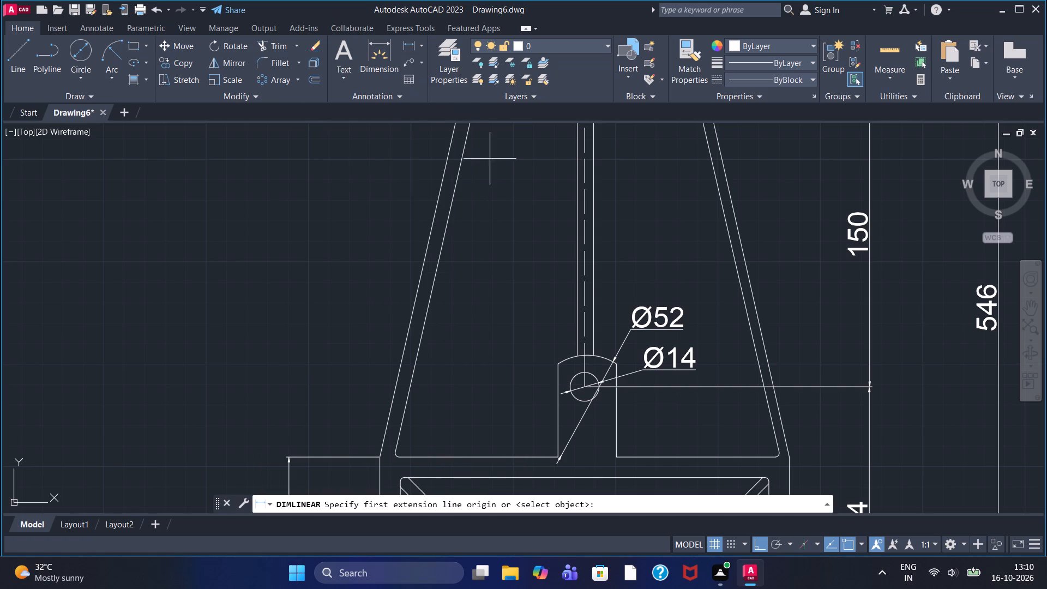
{"action": "middle_click_drag", "start_coordinate": [467, 175], "coordinate": [452, 298]}
{"action": "scroll", "coordinate": [453, 290], "scroll_direction": "up", "scroll_amount": 1}
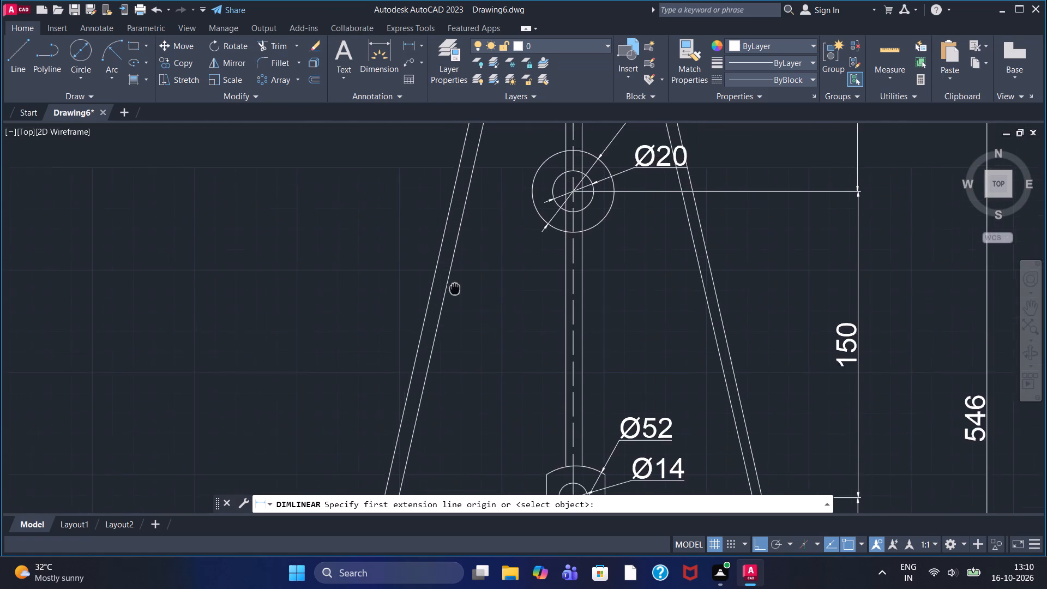
{"action": "left_click", "coordinate": [430, 222]}
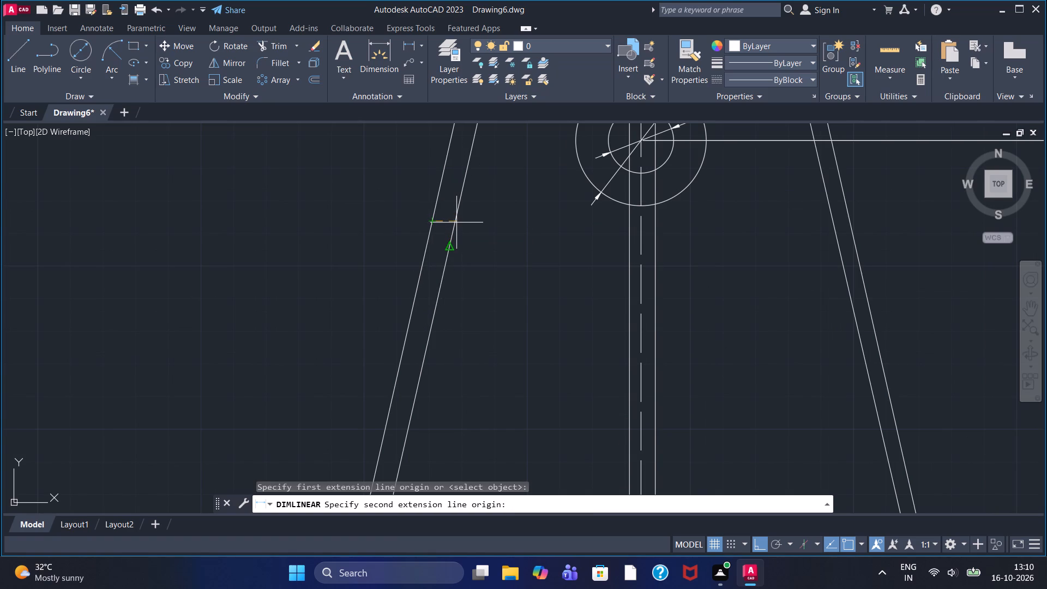
{"action": "left_click", "coordinate": [456, 221]}
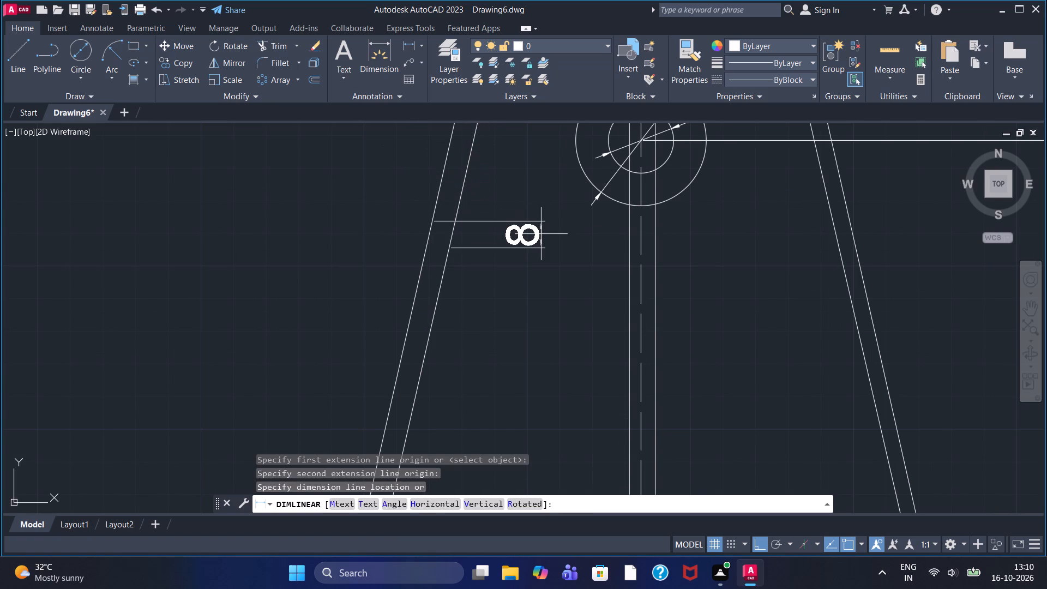
{"action": "left_click", "coordinate": [546, 235]}
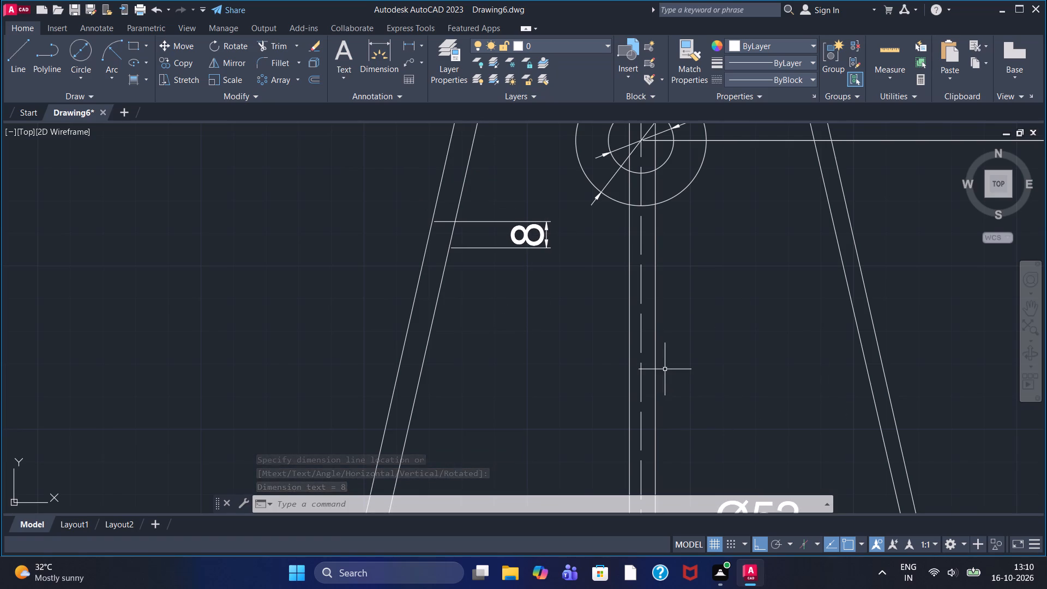
Add a horizontal linear dimension across the central rod's two outer lines, placing it on the rod between the middle and lower circles.
{"action": "left_click", "coordinate": [407, 47]}
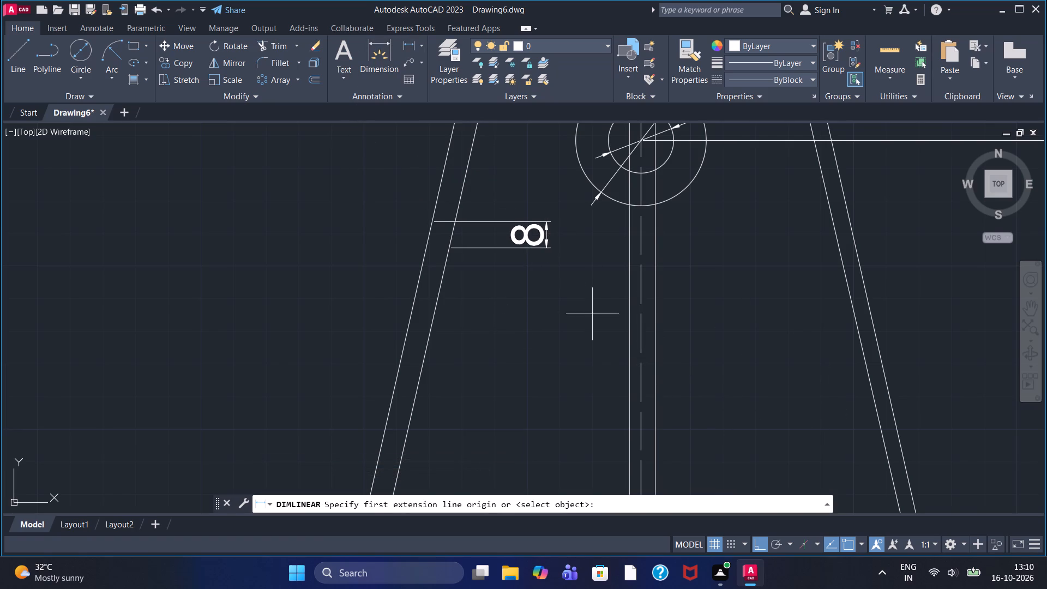
{"action": "double_click", "coordinate": [629, 271]}
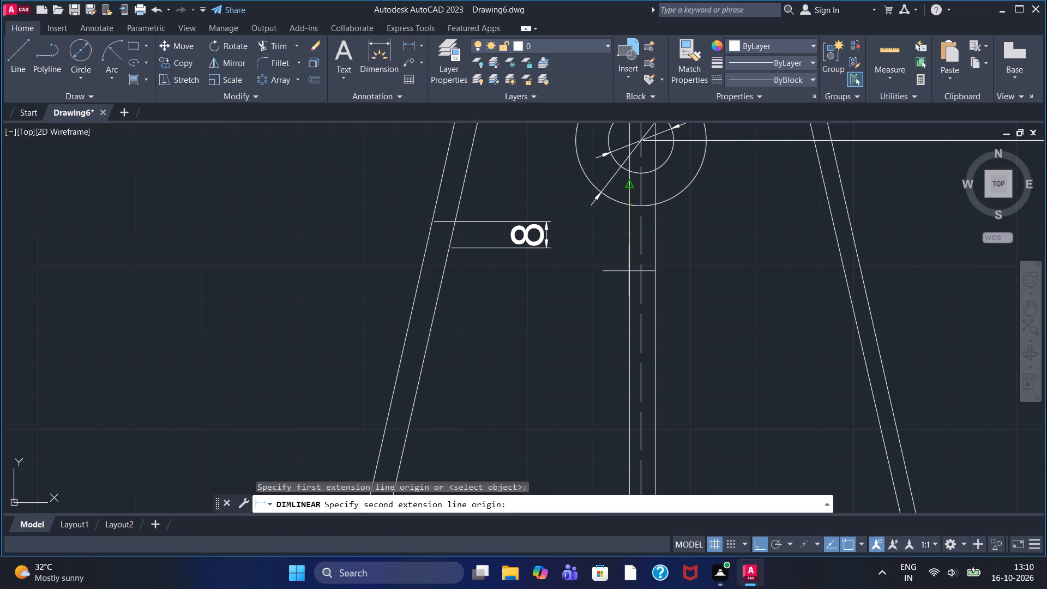
{"action": "left_click", "coordinate": [654, 263]}
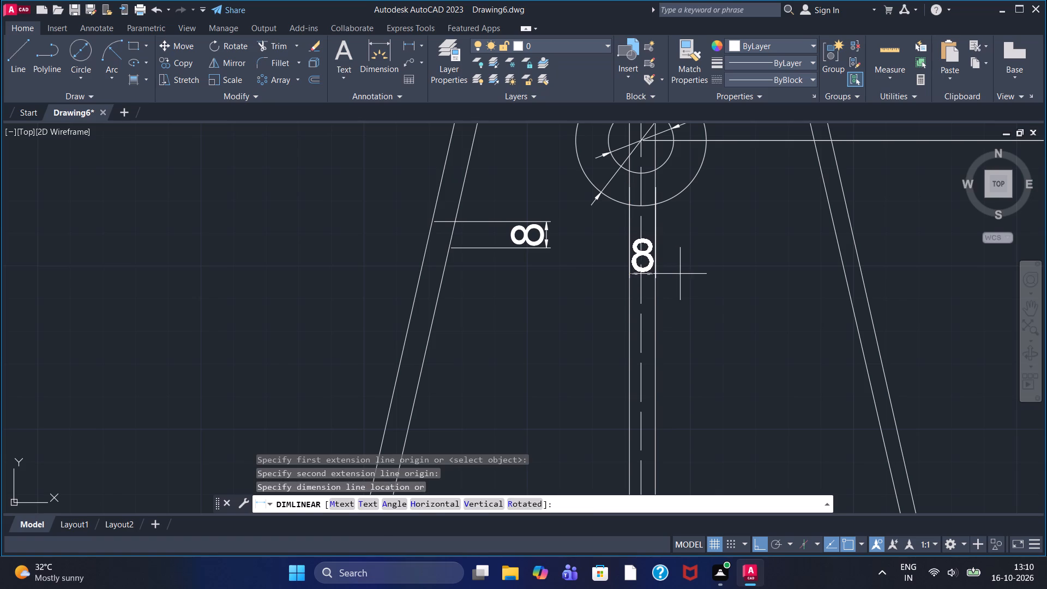
{"action": "left_click", "coordinate": [741, 344]}
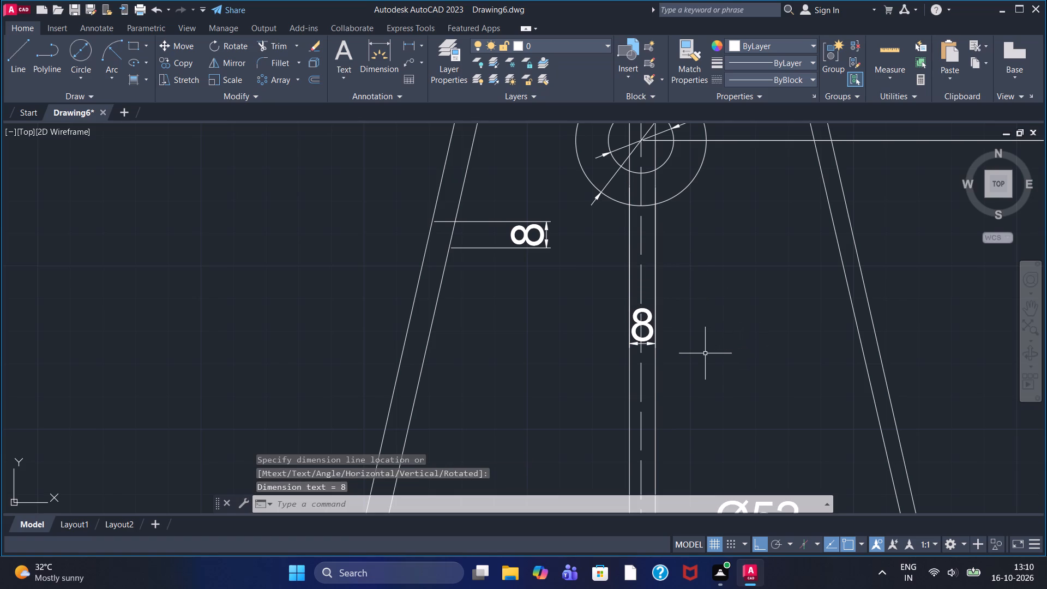
Add a vertical linear dimension between the two lines of the base square's upper-left diagonal rib, placing it inside the square toward the center.
{"action": "scroll", "coordinate": [759, 353], "scroll_direction": "down", "scroll_amount": 3}
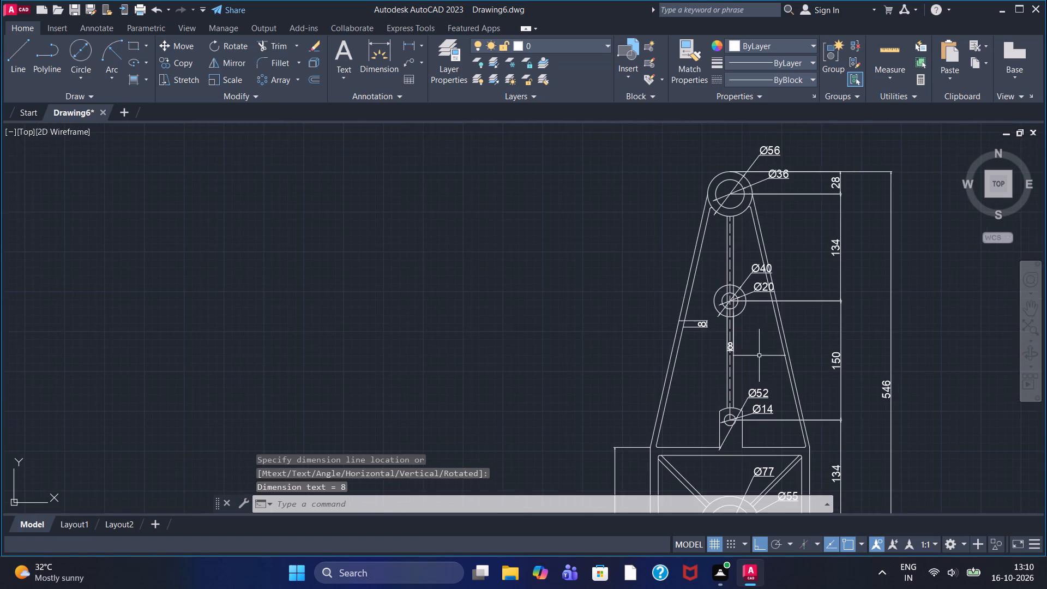
{"action": "middle_click_drag", "start_coordinate": [760, 364], "coordinate": [694, 179]}
{"action": "scroll", "coordinate": [637, 298], "scroll_direction": "up", "scroll_amount": 3}
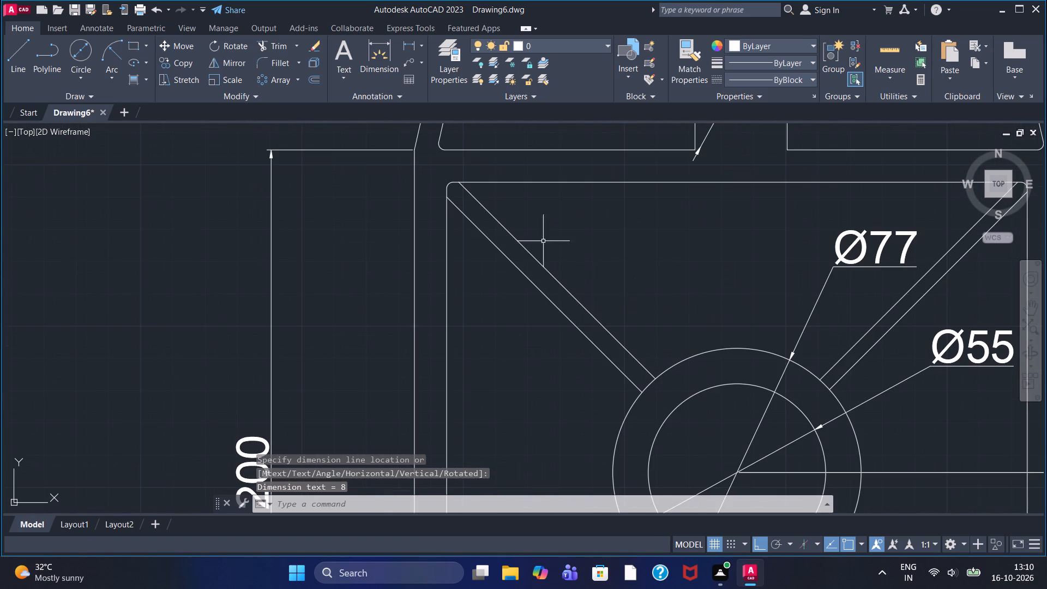
{"action": "left_click", "coordinate": [417, 45]}
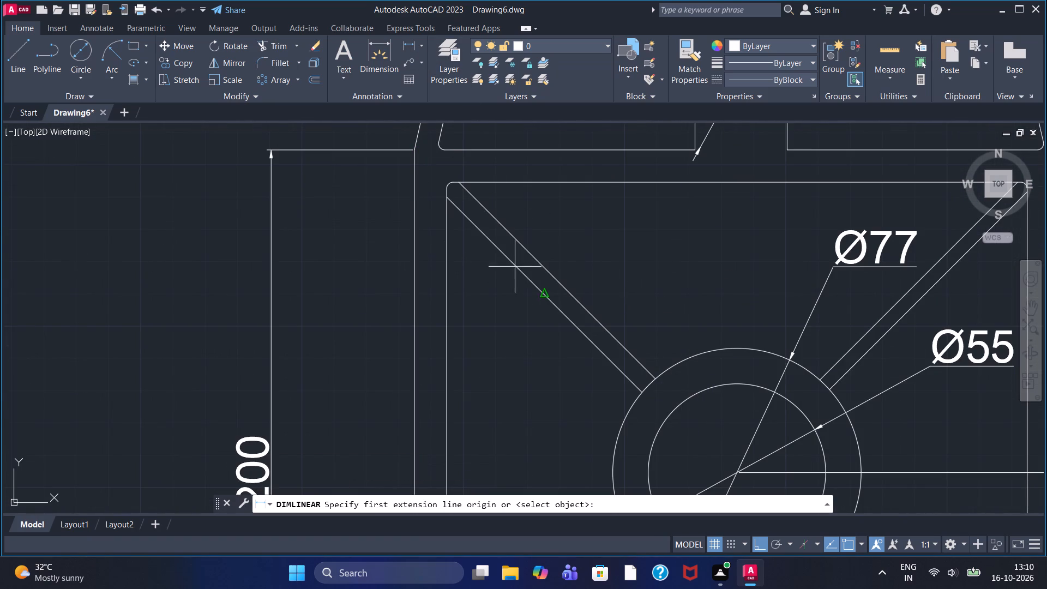
{"action": "left_click", "coordinate": [545, 293]}
{"action": "left_click", "coordinate": [560, 280]}
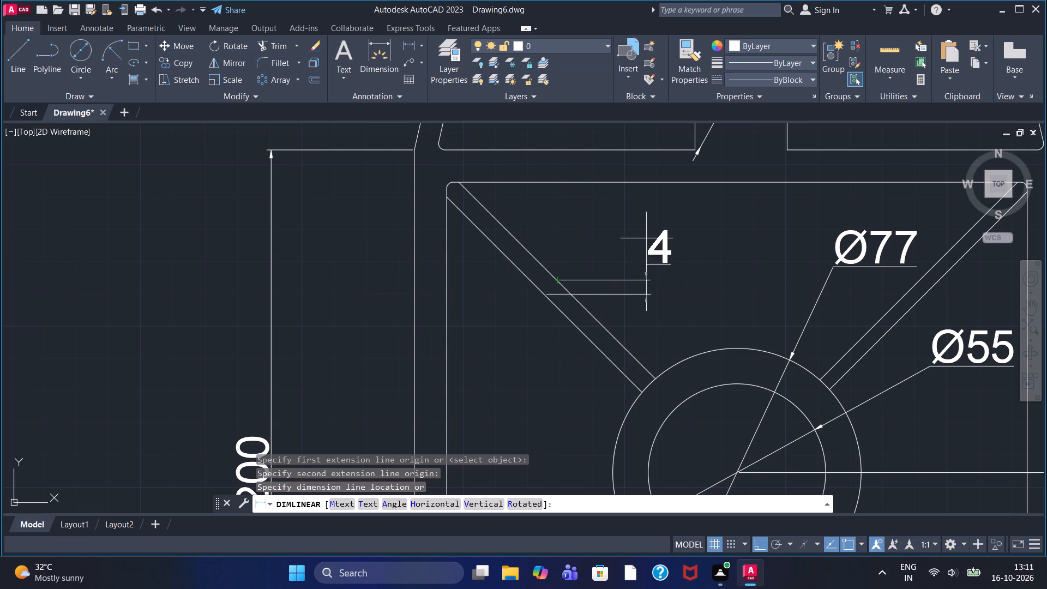
{"action": "left_click", "coordinate": [661, 247]}
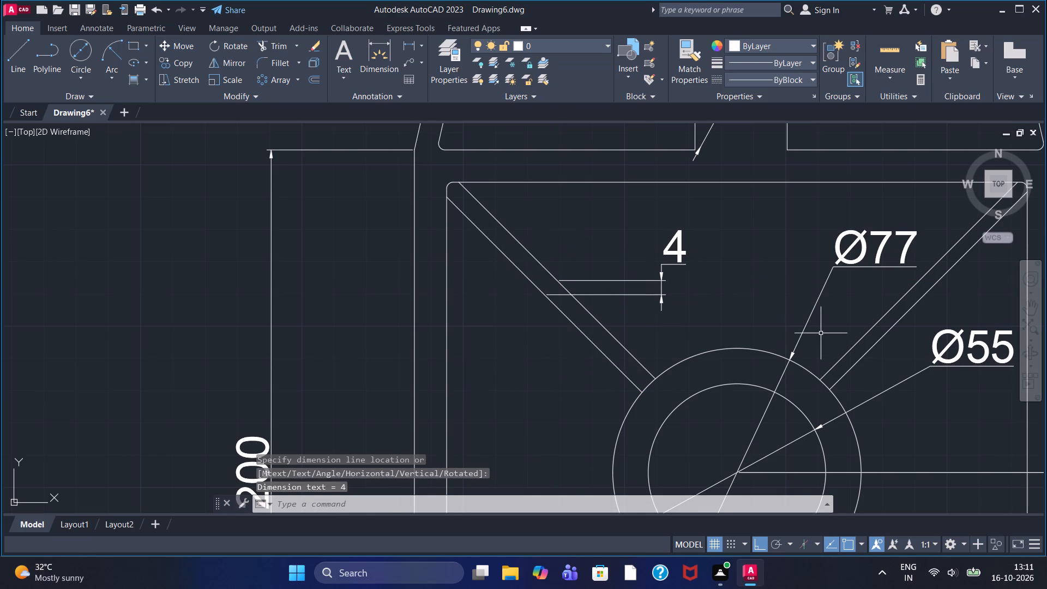
Examine the base square and tapered section to check which parts of the bracket still lack dimensions.
{"action": "scroll", "coordinate": [810, 309], "scroll_direction": "up", "scroll_amount": 2}
{"action": "scroll", "coordinate": [799, 299], "scroll_direction": "down", "scroll_amount": 2}
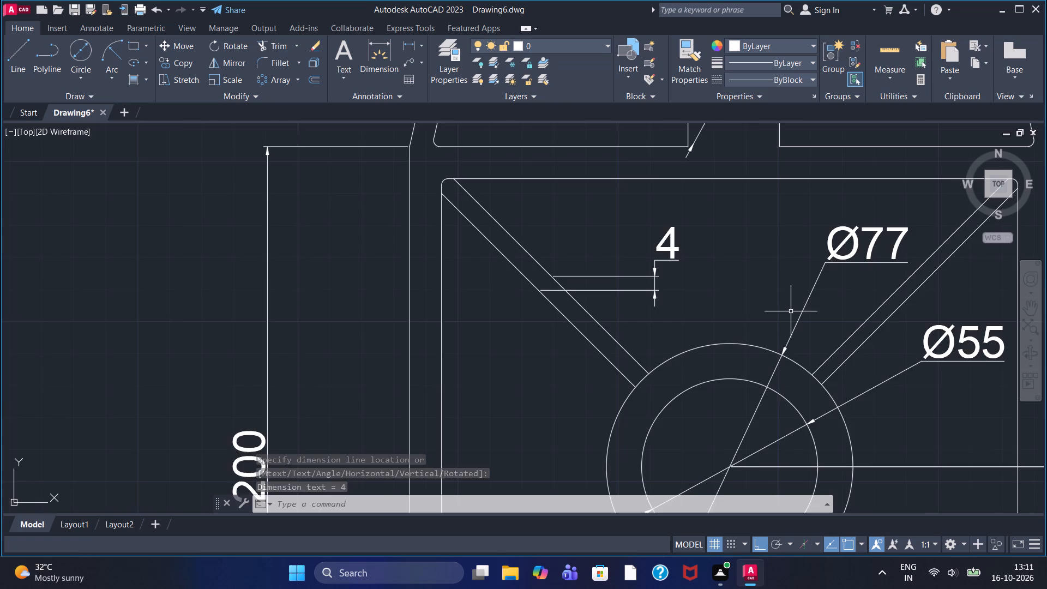
{"action": "scroll", "coordinate": [791, 311], "scroll_direction": "down", "scroll_amount": 1}
{"action": "middle_click_drag", "start_coordinate": [896, 387], "coordinate": [709, 287]}
{"action": "scroll", "coordinate": [709, 298], "scroll_direction": "down", "scroll_amount": 1}
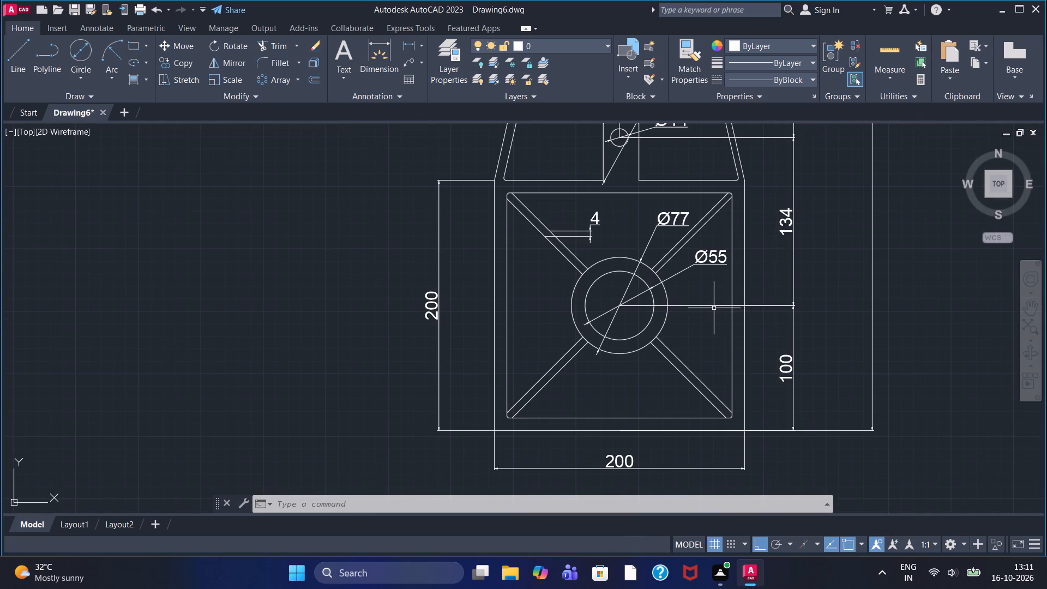
{"action": "scroll", "coordinate": [714, 308], "scroll_direction": "down", "scroll_amount": 1}
{"action": "scroll", "coordinate": [714, 308], "scroll_direction": "up", "scroll_amount": 1}
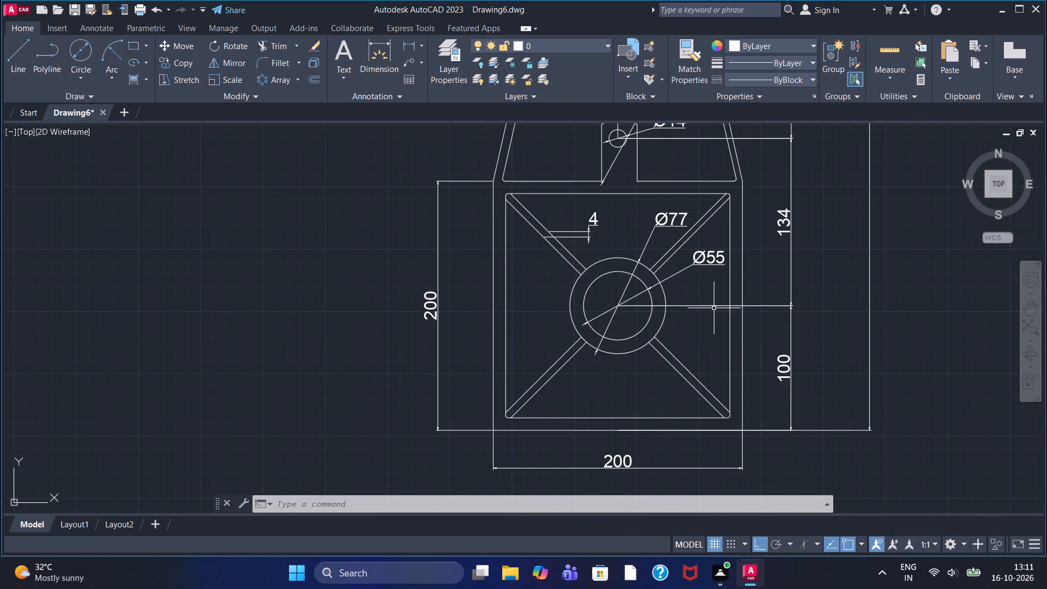
{"action": "scroll", "coordinate": [714, 308], "scroll_direction": "down", "scroll_amount": 1}
{"action": "scroll", "coordinate": [711, 191], "scroll_direction": "up", "scroll_amount": 1}
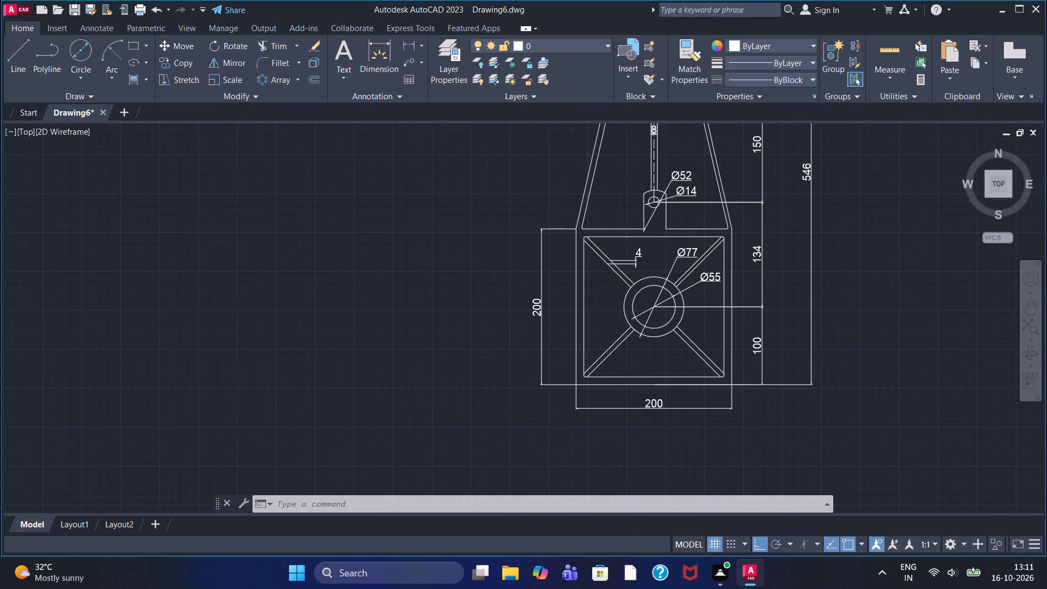
{"action": "scroll", "coordinate": [663, 201], "scroll_direction": "down", "scroll_amount": 1}
{"action": "middle_click_drag", "start_coordinate": [515, 169], "coordinate": [320, 309]}
{"action": "scroll", "coordinate": [435, 262], "scroll_direction": "up", "scroll_amount": 2}
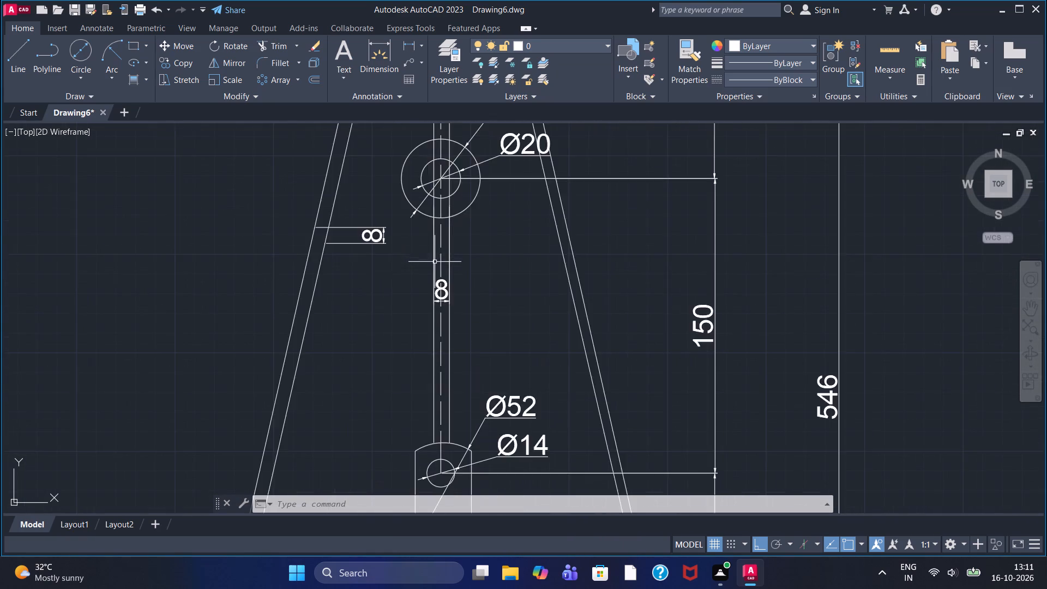
{"action": "scroll", "coordinate": [432, 261], "scroll_direction": "down", "scroll_amount": 3}
{"action": "scroll", "coordinate": [432, 261], "scroll_direction": "up", "scroll_amount": 1}
{"action": "scroll", "coordinate": [393, 261], "scroll_direction": "down", "scroll_amount": 2}
{"action": "scroll", "coordinate": [392, 256], "scroll_direction": "up", "scroll_amount": 2}
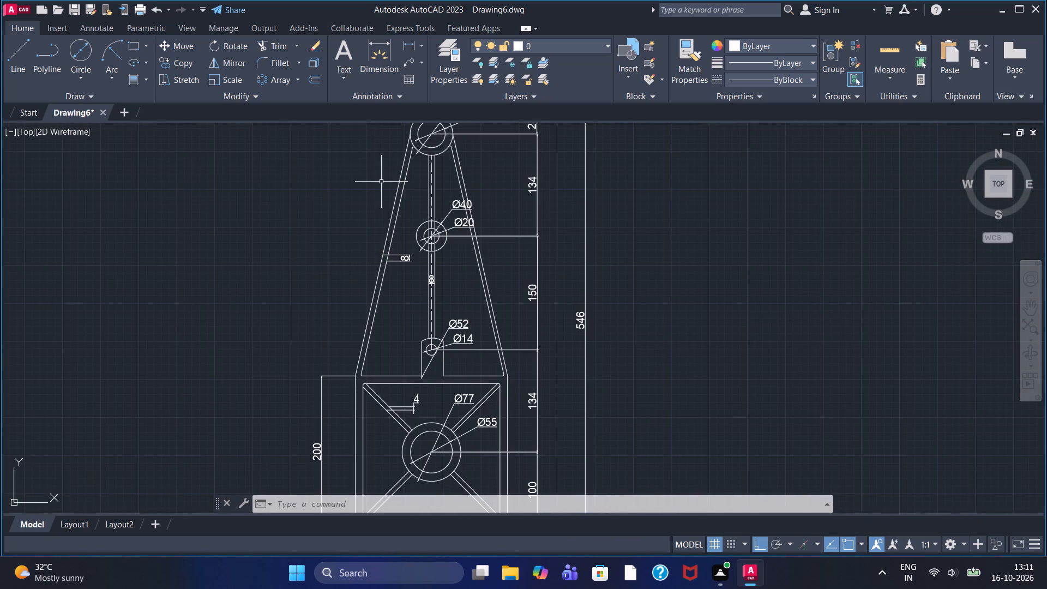
Add a vertical linear dimension from the inner tapered outline's lower-left corner to the inner square's upper-left corner, placing it toward the arched slot.
{"action": "scroll", "coordinate": [407, 344], "scroll_direction": "up", "scroll_amount": 2}
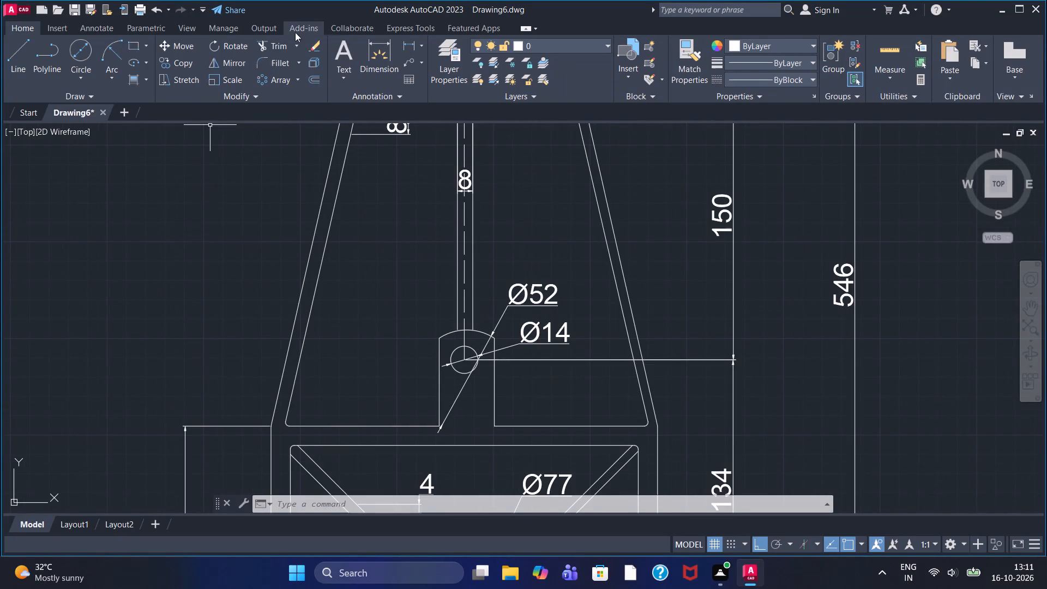
{"action": "left_click", "coordinate": [412, 41]}
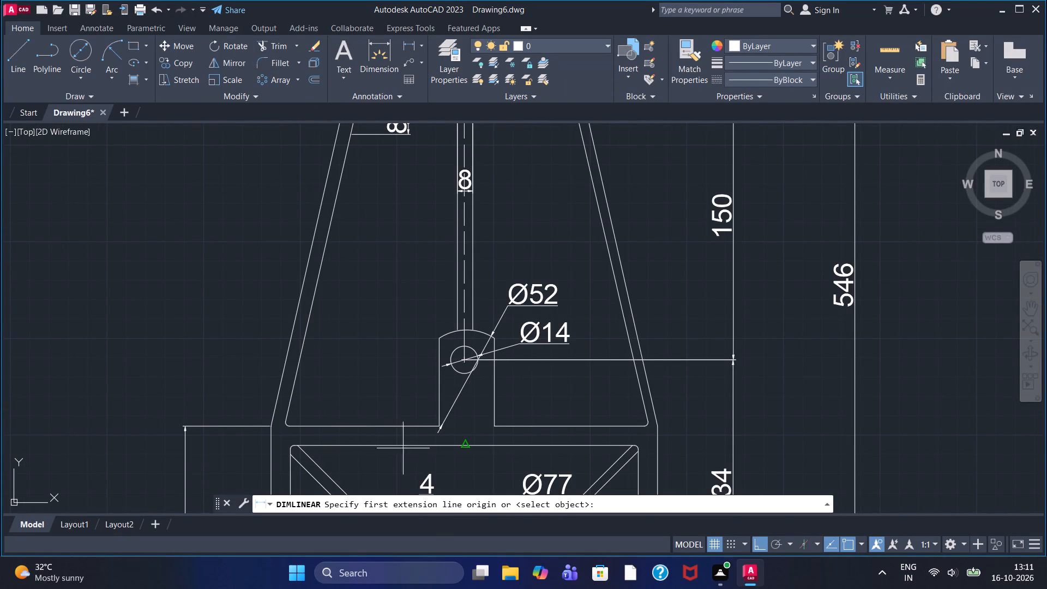
{"action": "left_click", "coordinate": [285, 428]}
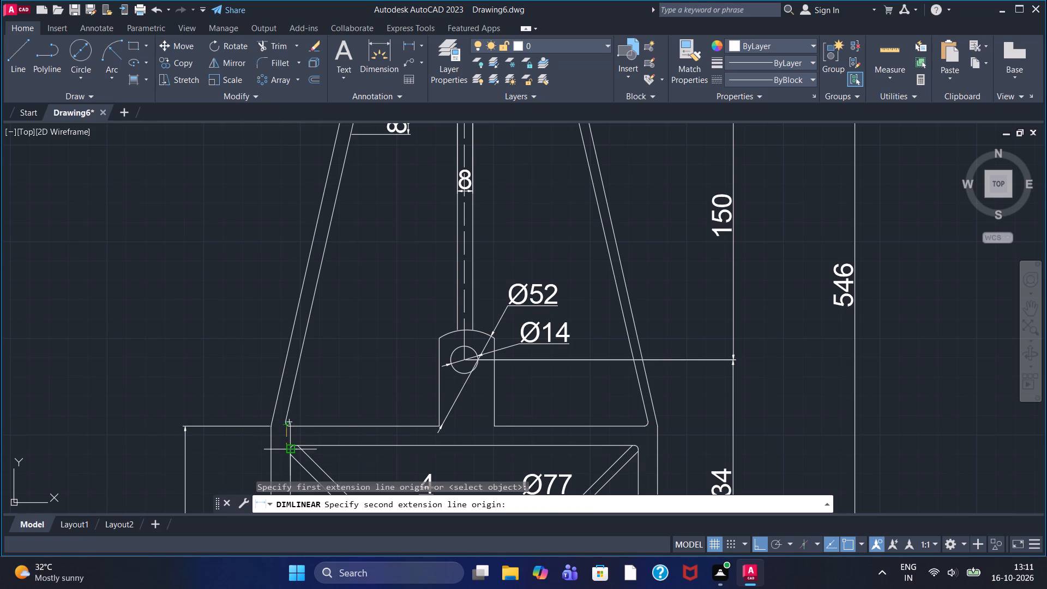
{"action": "double_click", "coordinate": [288, 449]}
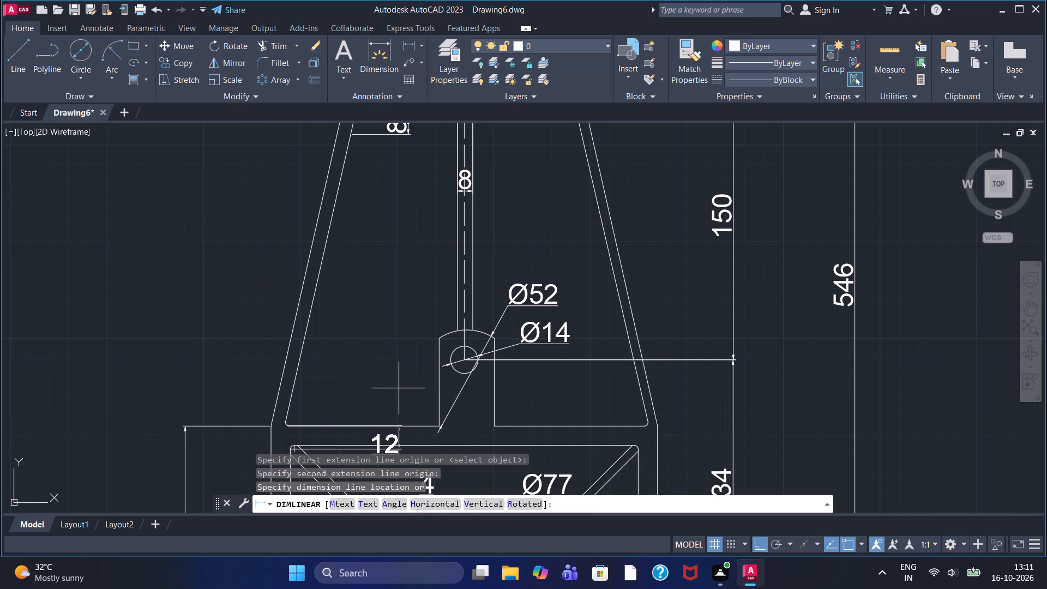
{"action": "left_click", "coordinate": [399, 388]}
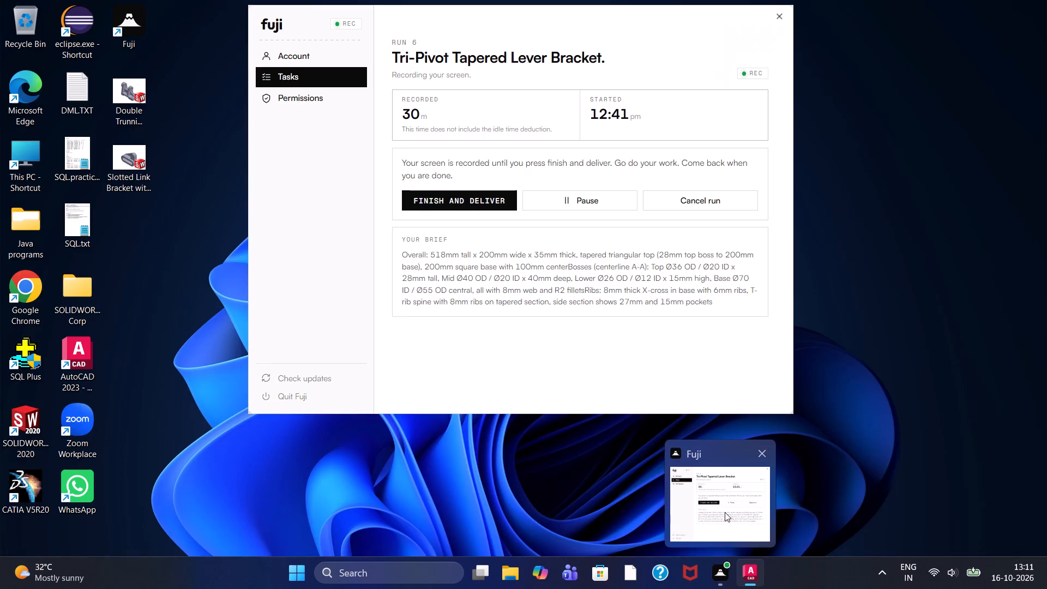
Save the drawing in the Documents folder as Tri-Pivot Tapered Lever Bracket.dwg.
{"action": "scroll", "coordinate": [771, 351], "scroll_direction": "up", "scroll_amount": 2}
{"action": "scroll", "coordinate": [771, 351], "scroll_direction": "down", "scroll_amount": 5}
{"action": "middle_click_drag", "start_coordinate": [857, 329], "coordinate": [666, 306]}
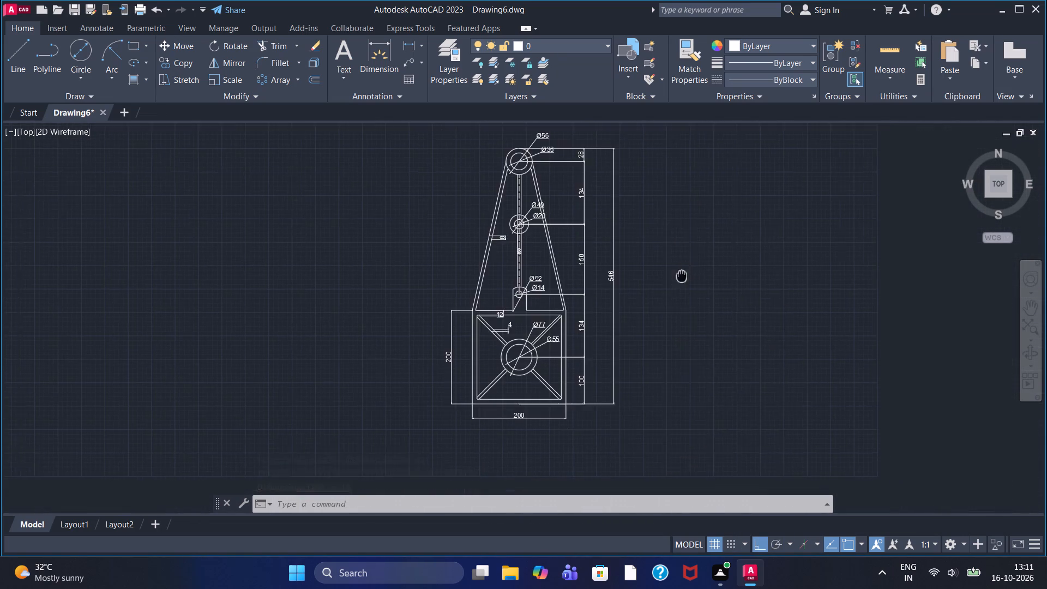
{"action": "middle_click_drag", "start_coordinate": [666, 306], "coordinate": [670, 285]}
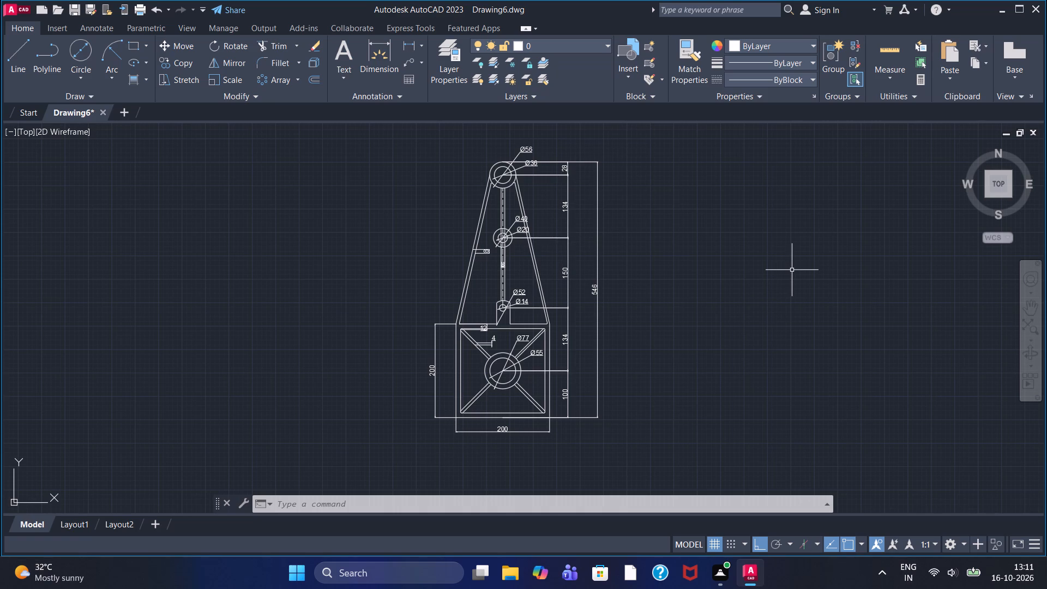
{"action": "key", "text": "ctrl+s"}
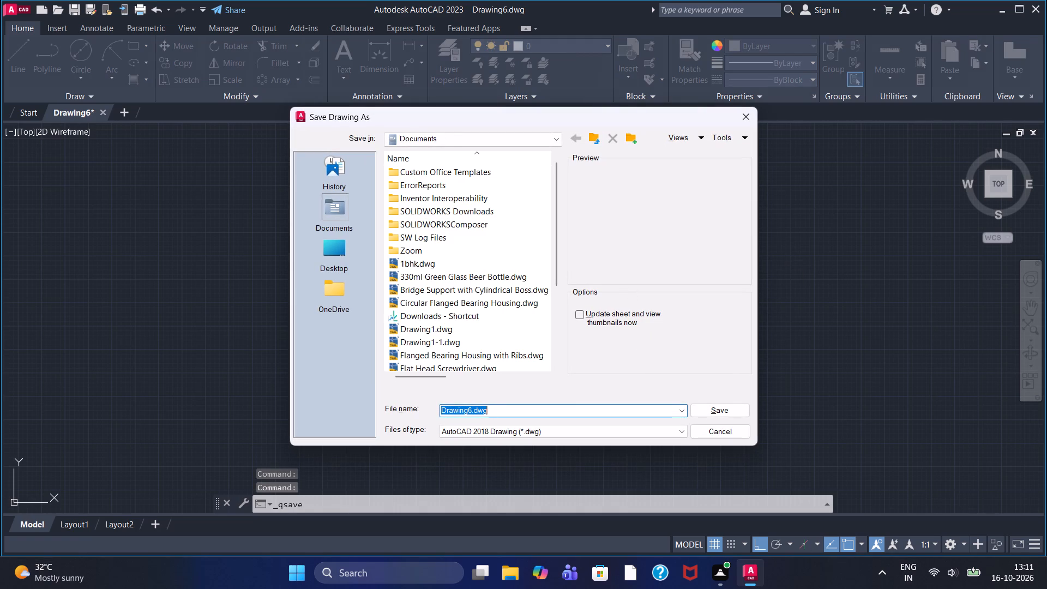
{"action": "left_click_drag", "start_coordinate": [473, 410], "coordinate": [402, 416]}
{"action": "key", "text": "BackSpace"}
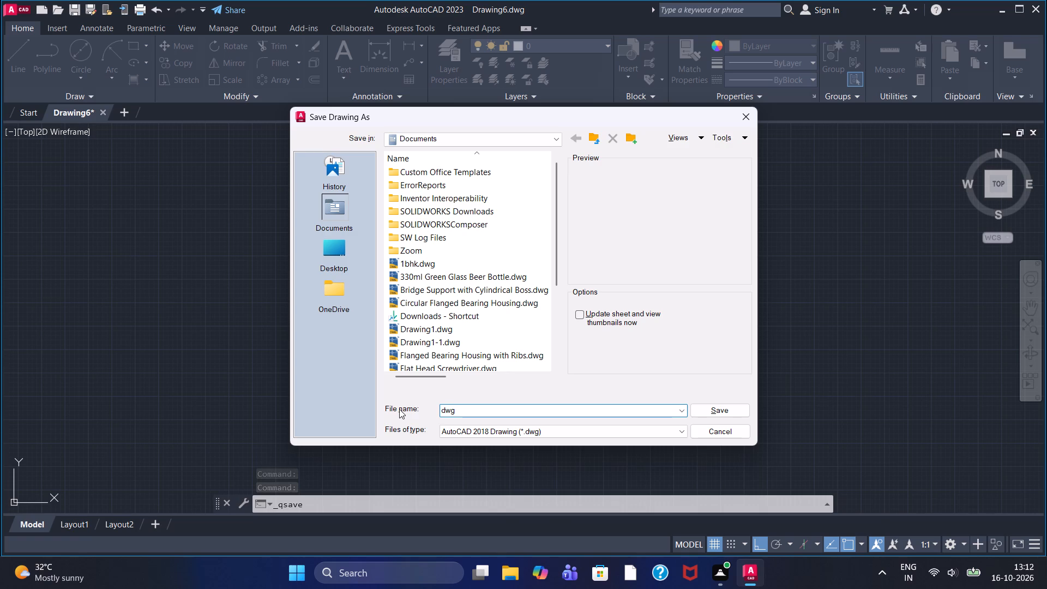
{"action": "key", "text": "ctrl+v"}
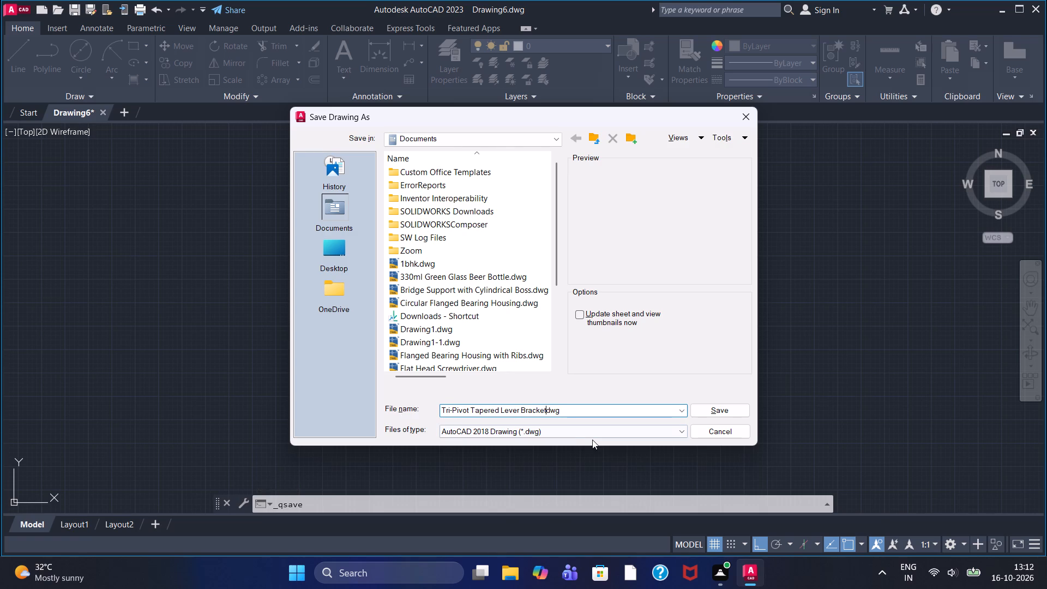
{"action": "key", "text": "period"}
{"action": "left_click", "coordinate": [713, 410]}
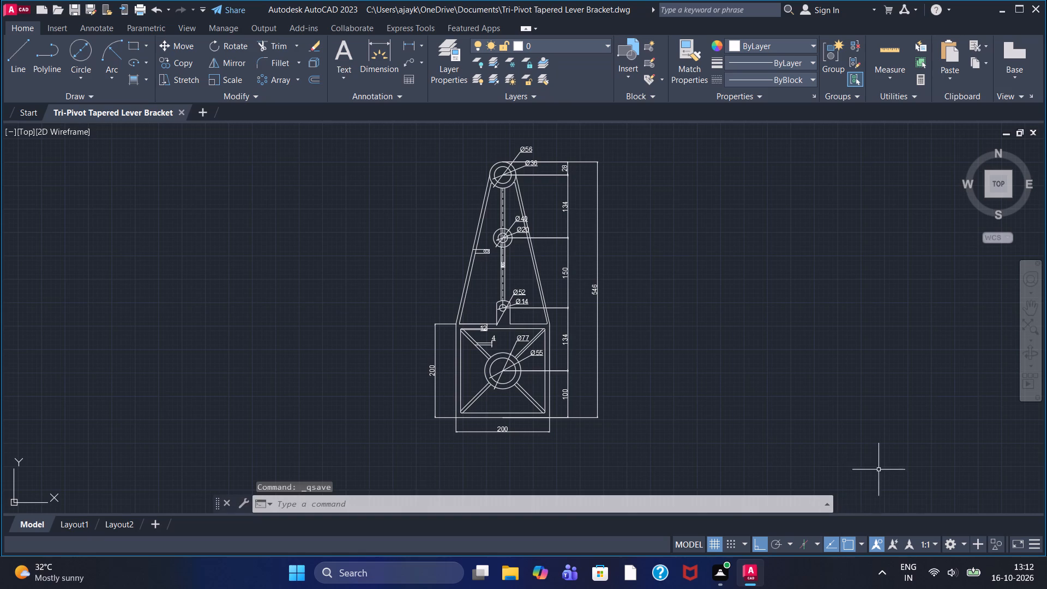
Review the complete bracket drawing and its dimensions from the top boss to the square base.
{"action": "scroll", "coordinate": [520, 232], "scroll_direction": "up", "scroll_amount": 1}
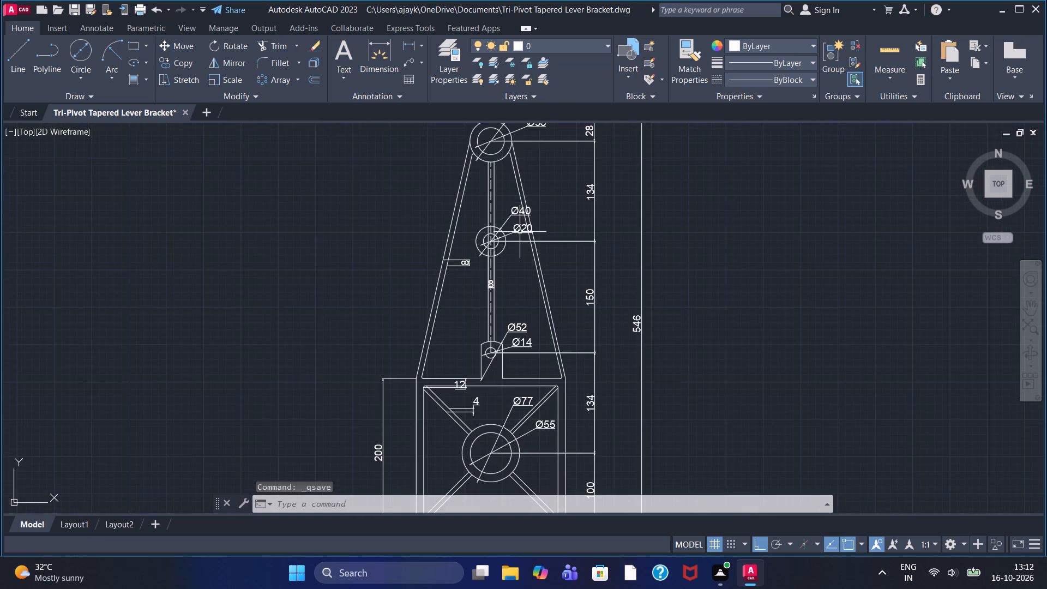
{"action": "scroll", "coordinate": [520, 232], "scroll_direction": "down", "scroll_amount": 1}
{"action": "scroll", "coordinate": [574, 333], "scroll_direction": "down", "scroll_amount": 1}
{"action": "scroll", "coordinate": [567, 332], "scroll_direction": "up", "scroll_amount": 1}
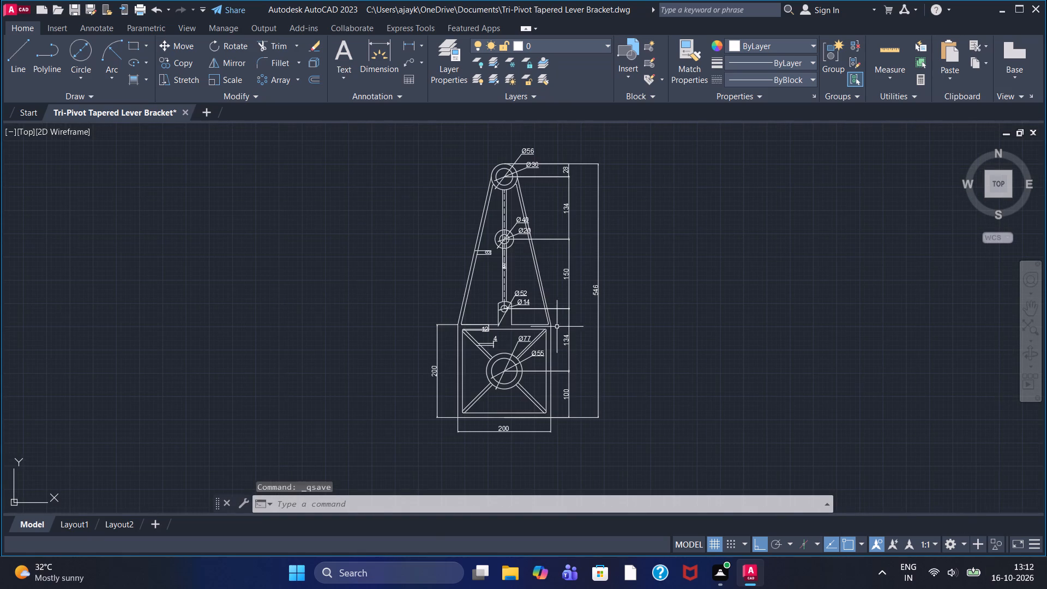
{"action": "scroll", "coordinate": [465, 287], "scroll_direction": "down", "scroll_amount": 1}
{"action": "scroll", "coordinate": [465, 287], "scroll_direction": "up", "scroll_amount": 1}
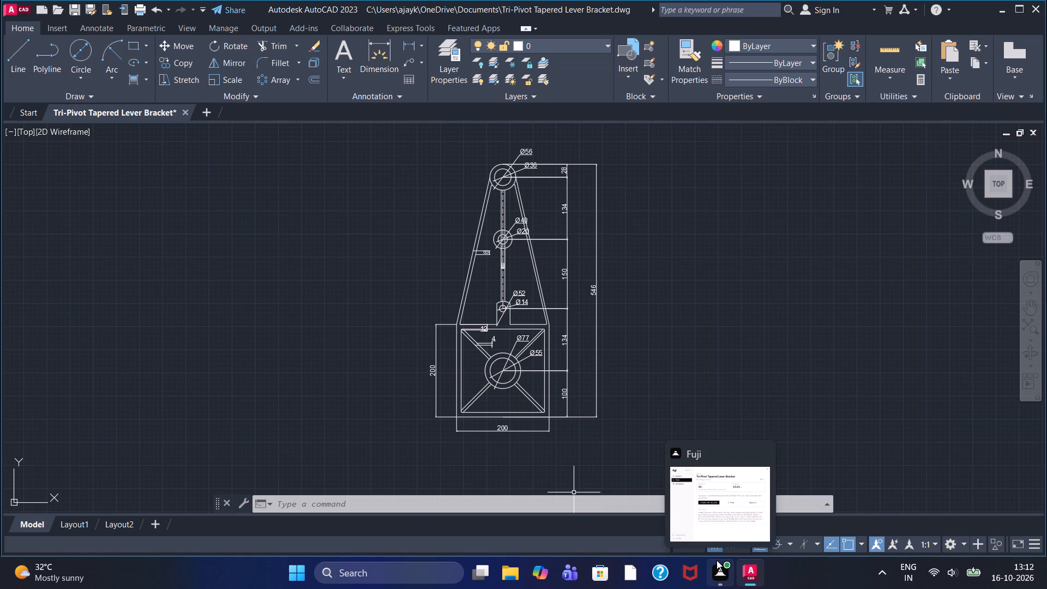
{"action": "scroll", "coordinate": [633, 458], "scroll_direction": "down", "scroll_amount": 1}
{"action": "scroll", "coordinate": [631, 450], "scroll_direction": "up", "scroll_amount": 1}
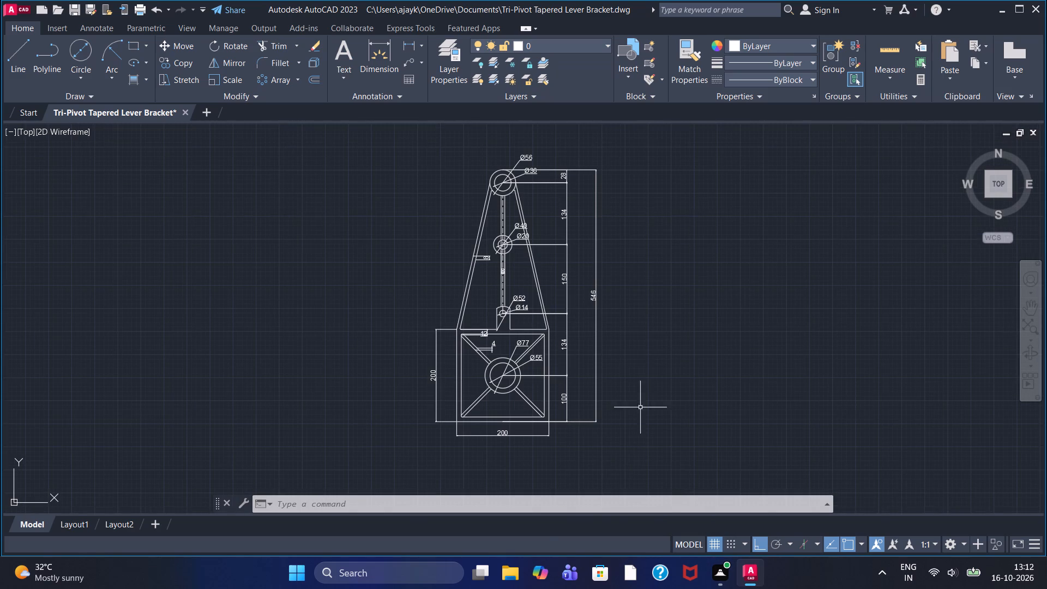
{"action": "middle_click_drag", "start_coordinate": [655, 338], "coordinate": [673, 314]}
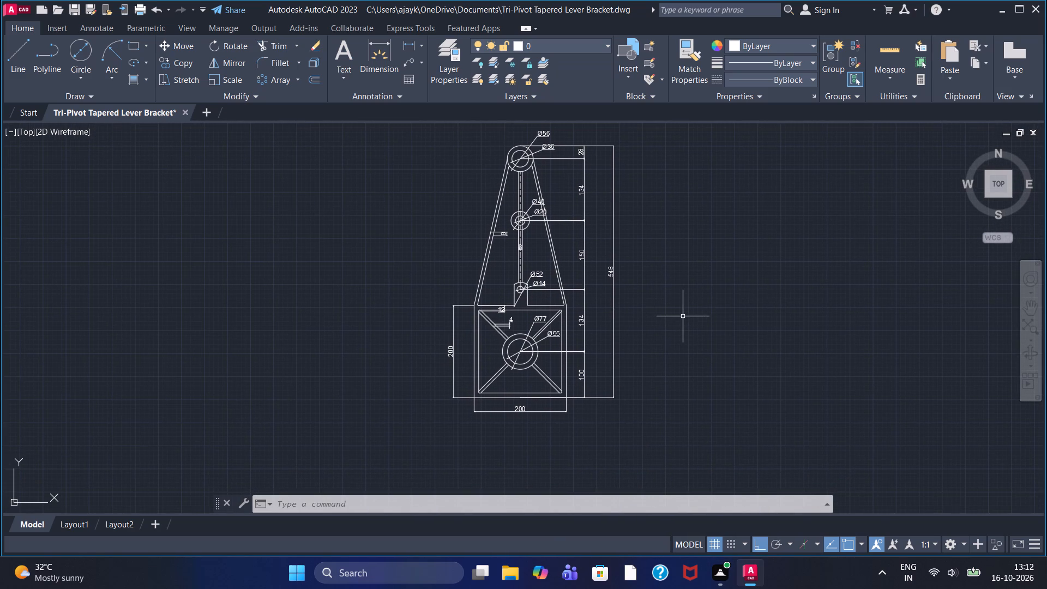
{"action": "scroll", "coordinate": [571, 198], "scroll_direction": "up", "scroll_amount": 1}
{"action": "scroll", "coordinate": [571, 198], "scroll_direction": "down", "scroll_amount": 1}
{"action": "middle_click_drag", "start_coordinate": [459, 205], "coordinate": [462, 205]}
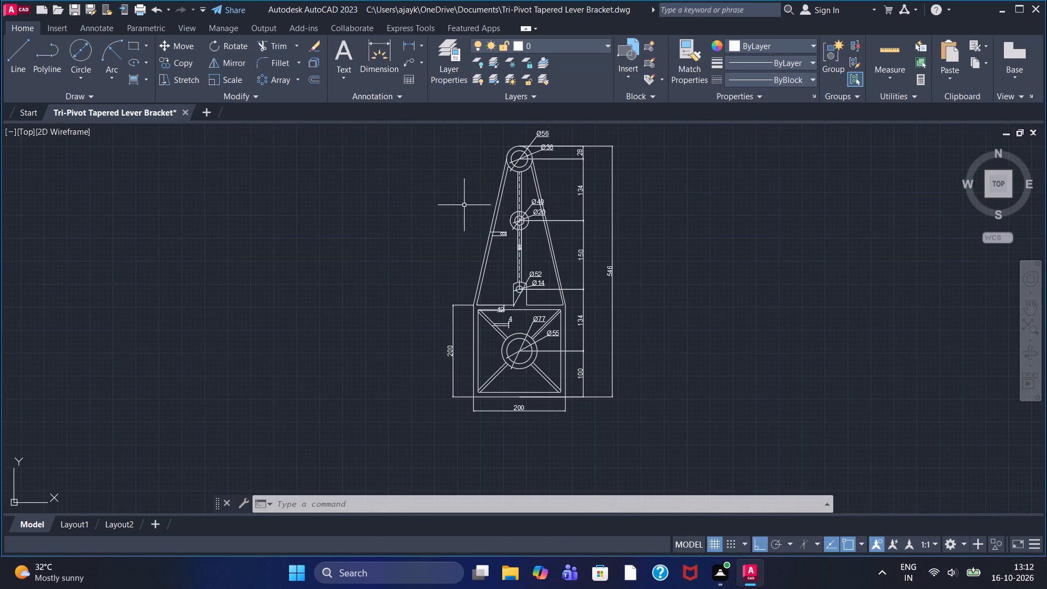
{"action": "middle_click_drag", "start_coordinate": [462, 205], "coordinate": [404, 218]}
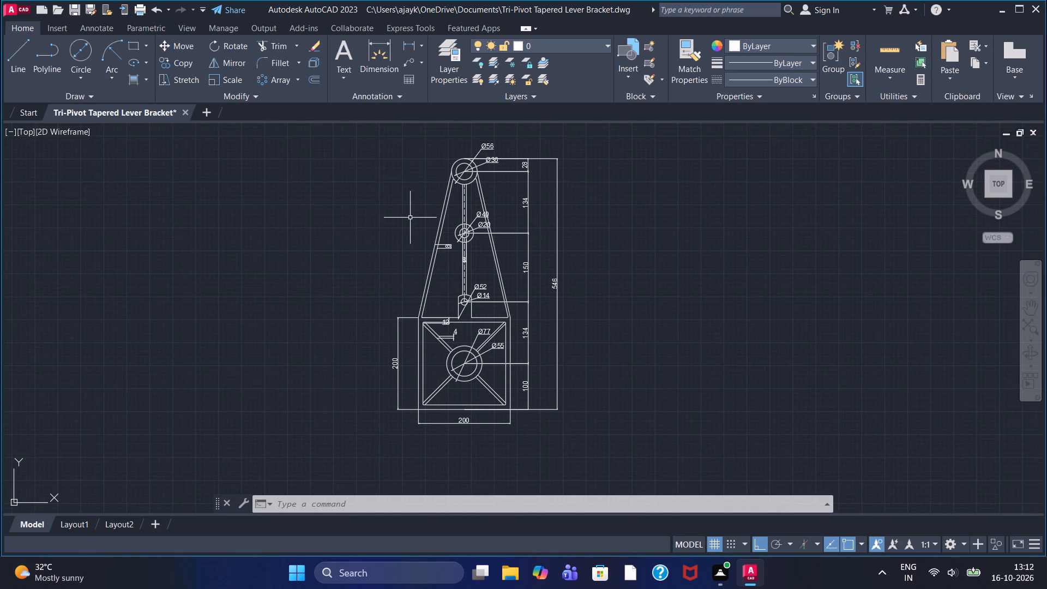
{"action": "scroll", "coordinate": [415, 218], "scroll_direction": "down", "scroll_amount": 1}
{"action": "scroll", "coordinate": [416, 218], "scroll_direction": "up", "scroll_amount": 1}
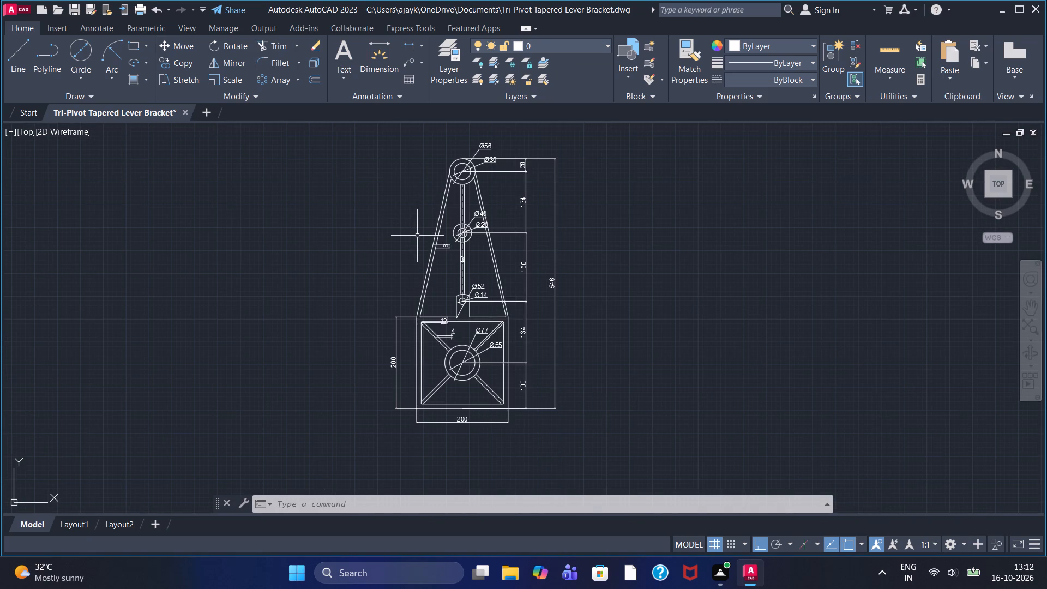
Examine the dimensions of the tapered arms, central rib, arched slot and square base's diagonal ribs and circles close up.
{"action": "scroll", "coordinate": [466, 238], "scroll_direction": "up", "scroll_amount": 1}
{"action": "scroll", "coordinate": [466, 238], "scroll_direction": "down", "scroll_amount": 1}
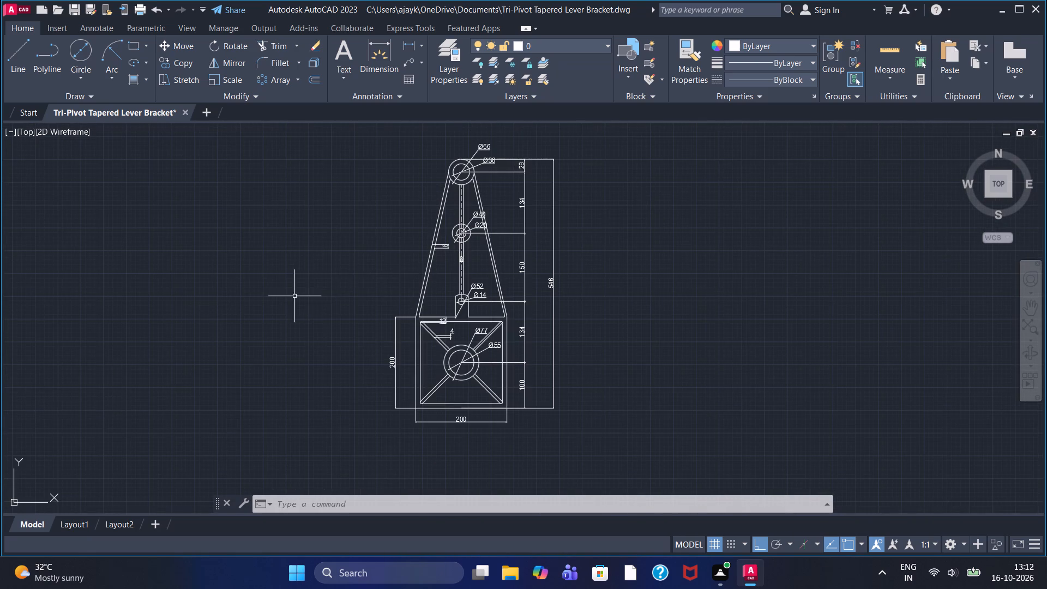
{"action": "scroll", "coordinate": [428, 258], "scroll_direction": "up", "scroll_amount": 2}
{"action": "scroll", "coordinate": [492, 235], "scroll_direction": "up", "scroll_amount": 2}
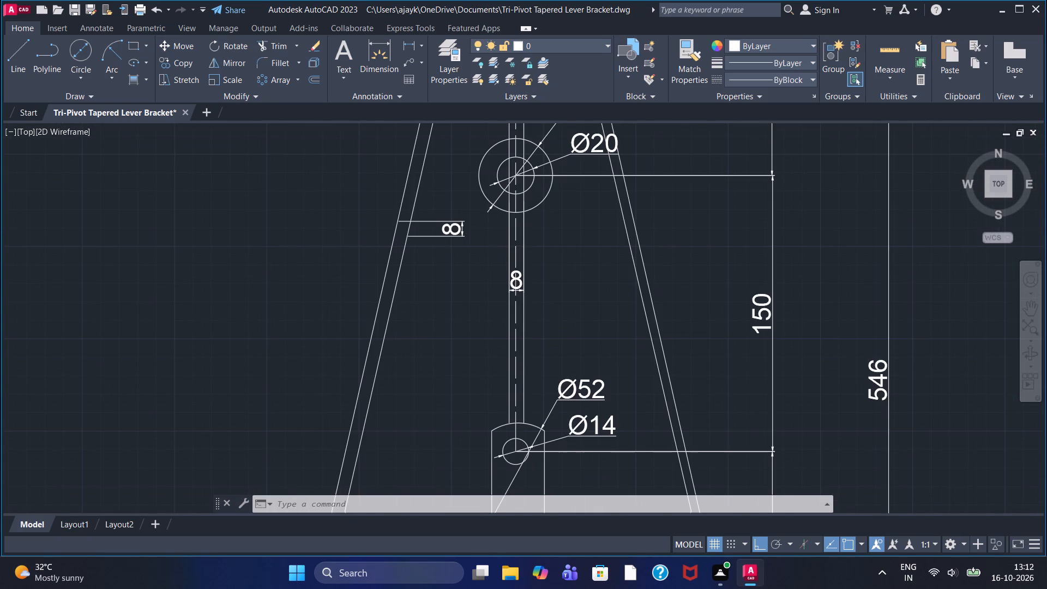
{"action": "middle_click_drag", "start_coordinate": [483, 274], "coordinate": [442, 315]}
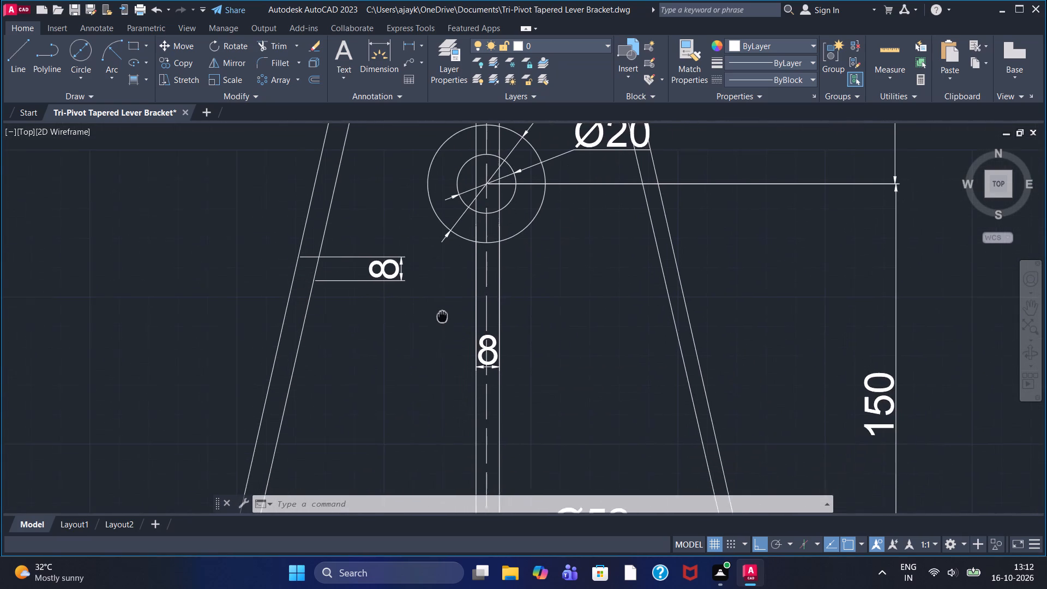
{"action": "scroll", "coordinate": [515, 348], "scroll_direction": "down", "scroll_amount": 2}
{"action": "middle_click_drag", "start_coordinate": [585, 360], "coordinate": [585, 245]}
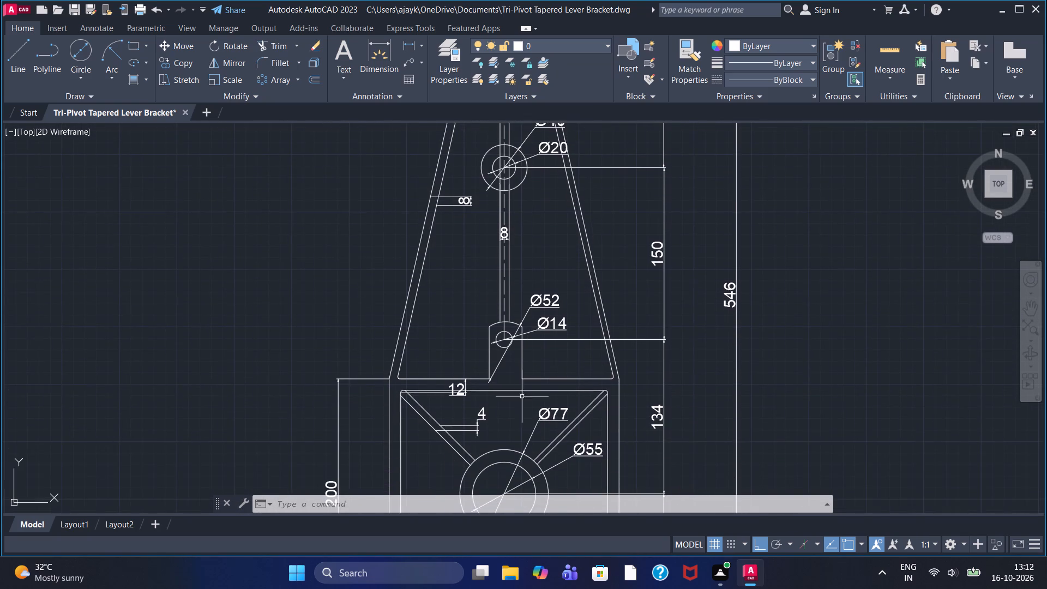
{"action": "scroll", "coordinate": [518, 386], "scroll_direction": "up", "scroll_amount": 2}
{"action": "scroll", "coordinate": [514, 370], "scroll_direction": "down", "scroll_amount": 2}
{"action": "middle_click_drag", "start_coordinate": [500, 408], "coordinate": [512, 350]}
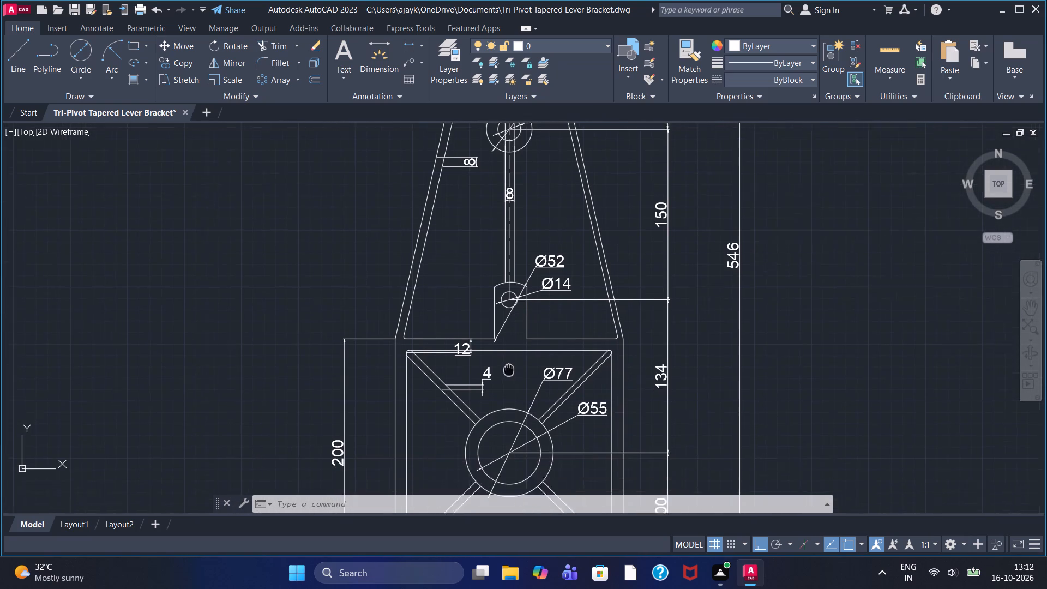
{"action": "middle_click_drag", "start_coordinate": [512, 350], "coordinate": [523, 300]}
{"action": "scroll", "coordinate": [523, 300], "scroll_direction": "down", "scroll_amount": 1}
{"action": "scroll", "coordinate": [524, 312], "scroll_direction": "up", "scroll_amount": 3}
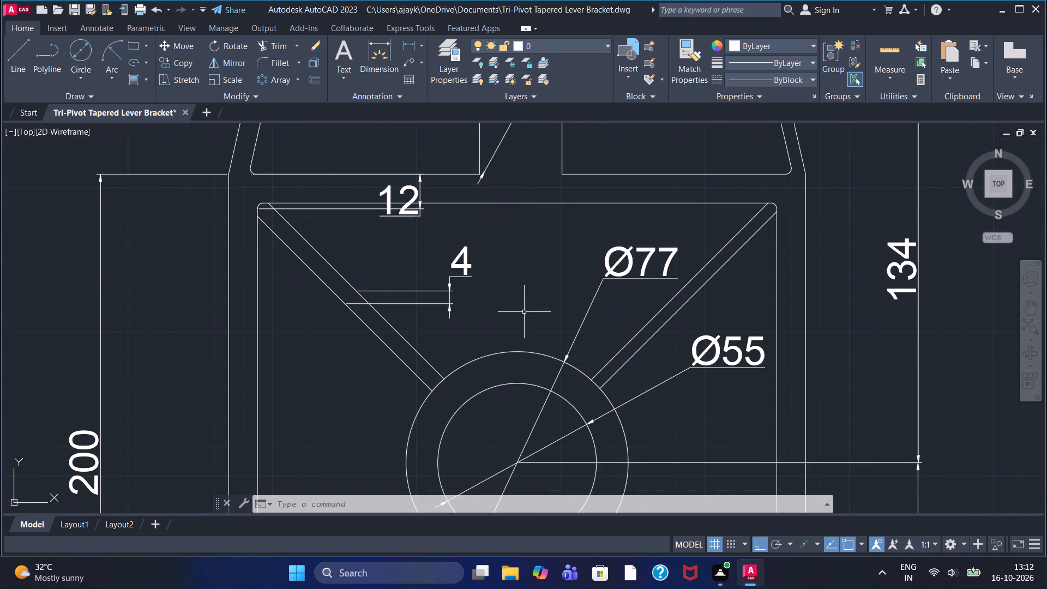
{"action": "scroll", "coordinate": [524, 312], "scroll_direction": "up", "scroll_amount": 1}
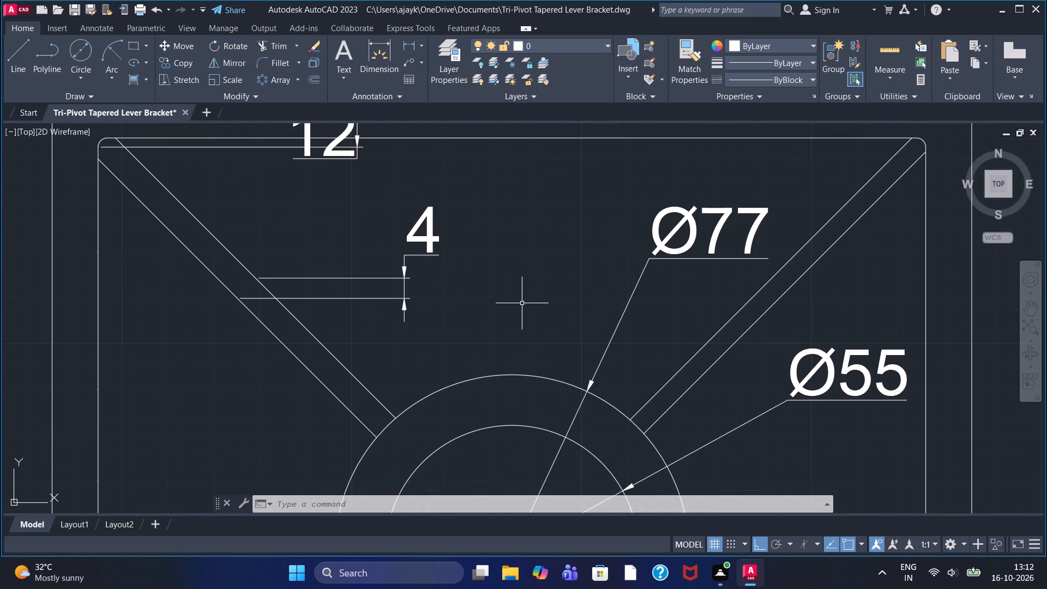
{"action": "scroll", "coordinate": [522, 304], "scroll_direction": "up", "scroll_amount": 2}
{"action": "scroll", "coordinate": [522, 304], "scroll_direction": "down", "scroll_amount": 5}
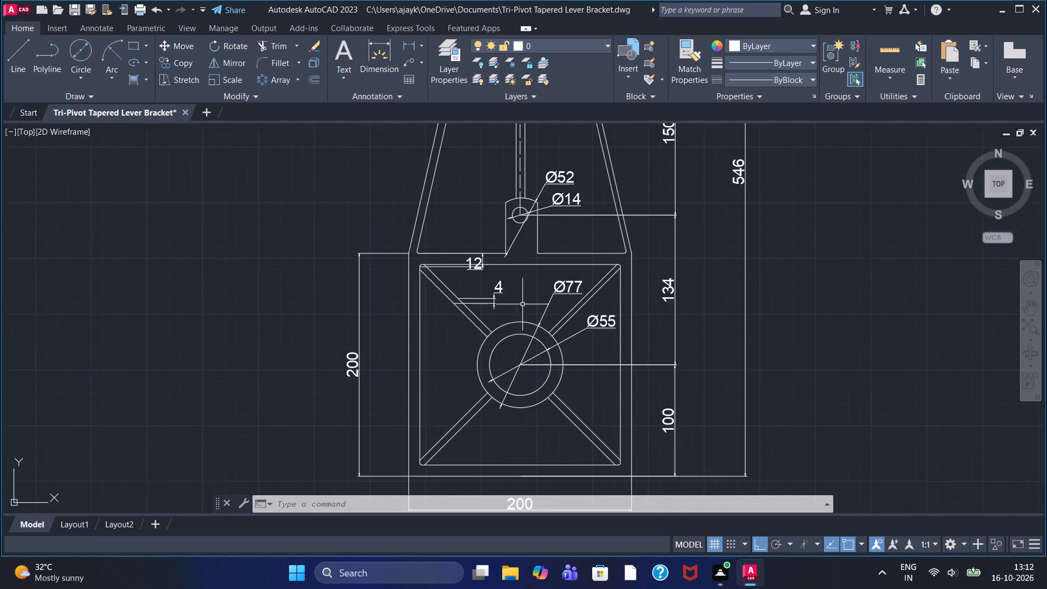
{"action": "scroll", "coordinate": [522, 304], "scroll_direction": "up", "scroll_amount": 1}
{"action": "scroll", "coordinate": [522, 304], "scroll_direction": "down", "scroll_amount": 2}
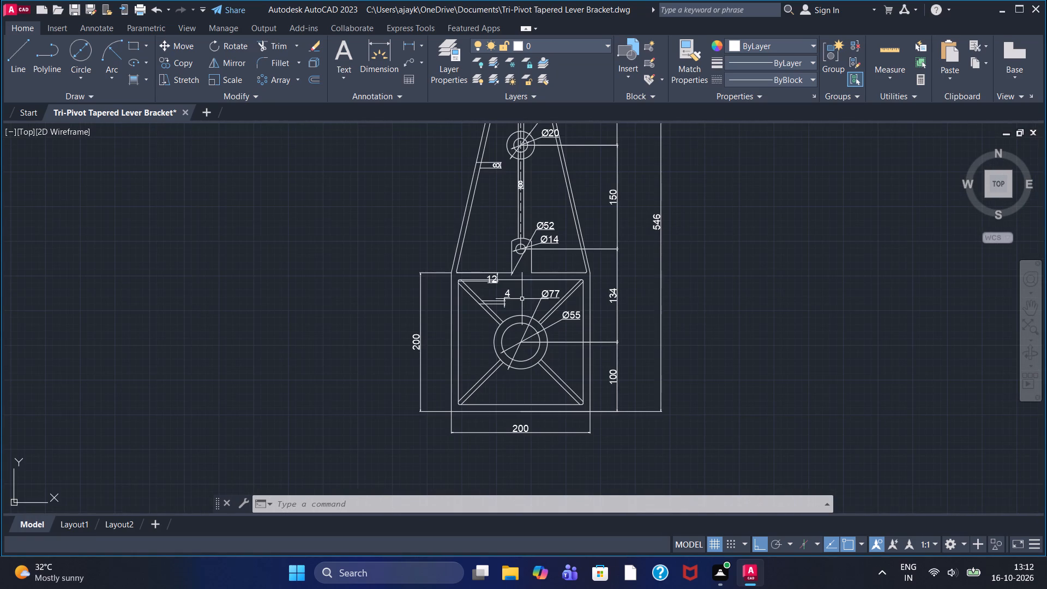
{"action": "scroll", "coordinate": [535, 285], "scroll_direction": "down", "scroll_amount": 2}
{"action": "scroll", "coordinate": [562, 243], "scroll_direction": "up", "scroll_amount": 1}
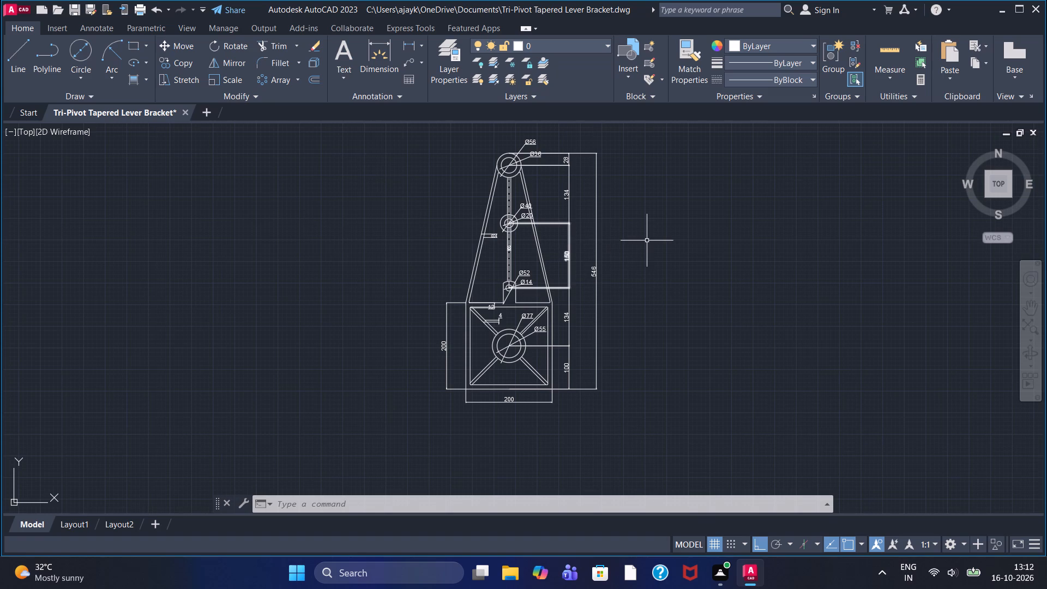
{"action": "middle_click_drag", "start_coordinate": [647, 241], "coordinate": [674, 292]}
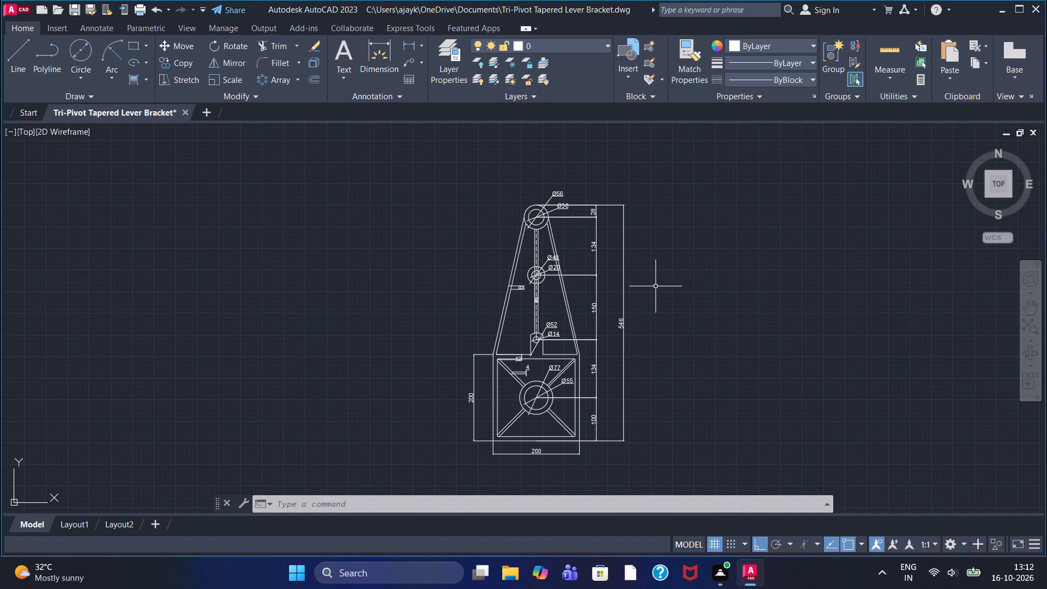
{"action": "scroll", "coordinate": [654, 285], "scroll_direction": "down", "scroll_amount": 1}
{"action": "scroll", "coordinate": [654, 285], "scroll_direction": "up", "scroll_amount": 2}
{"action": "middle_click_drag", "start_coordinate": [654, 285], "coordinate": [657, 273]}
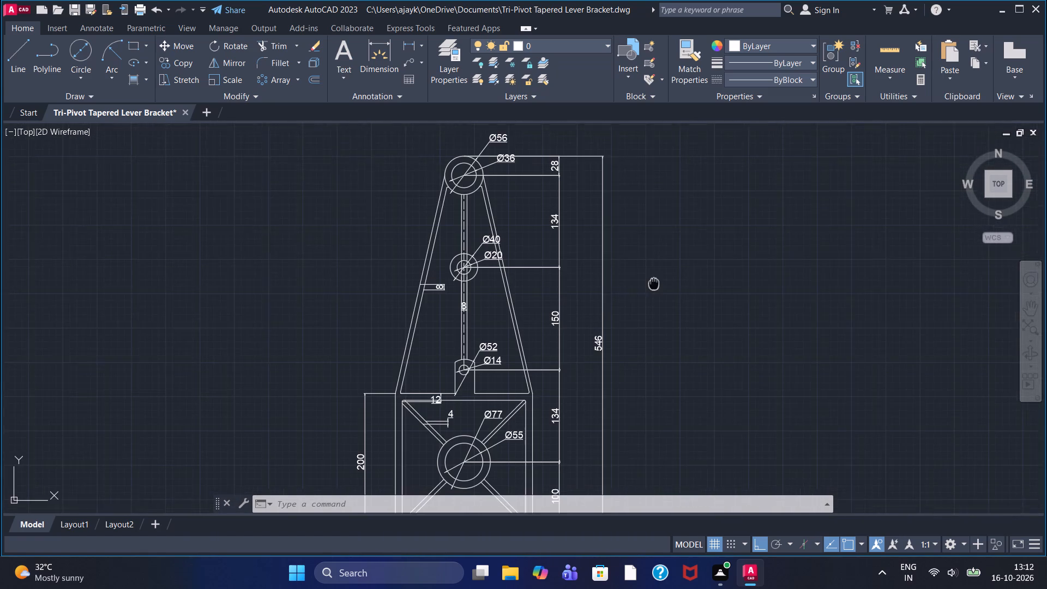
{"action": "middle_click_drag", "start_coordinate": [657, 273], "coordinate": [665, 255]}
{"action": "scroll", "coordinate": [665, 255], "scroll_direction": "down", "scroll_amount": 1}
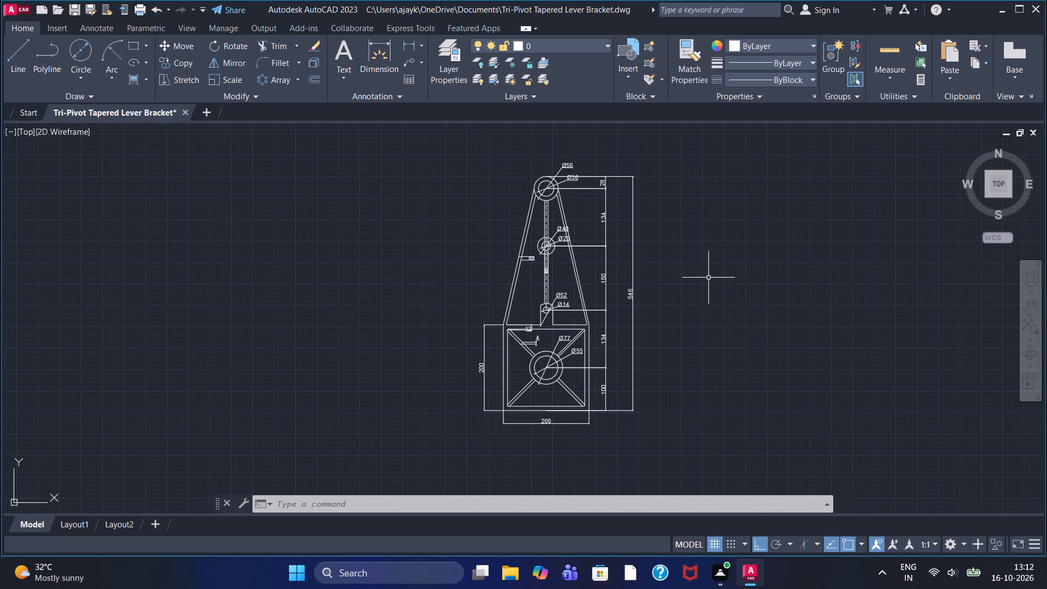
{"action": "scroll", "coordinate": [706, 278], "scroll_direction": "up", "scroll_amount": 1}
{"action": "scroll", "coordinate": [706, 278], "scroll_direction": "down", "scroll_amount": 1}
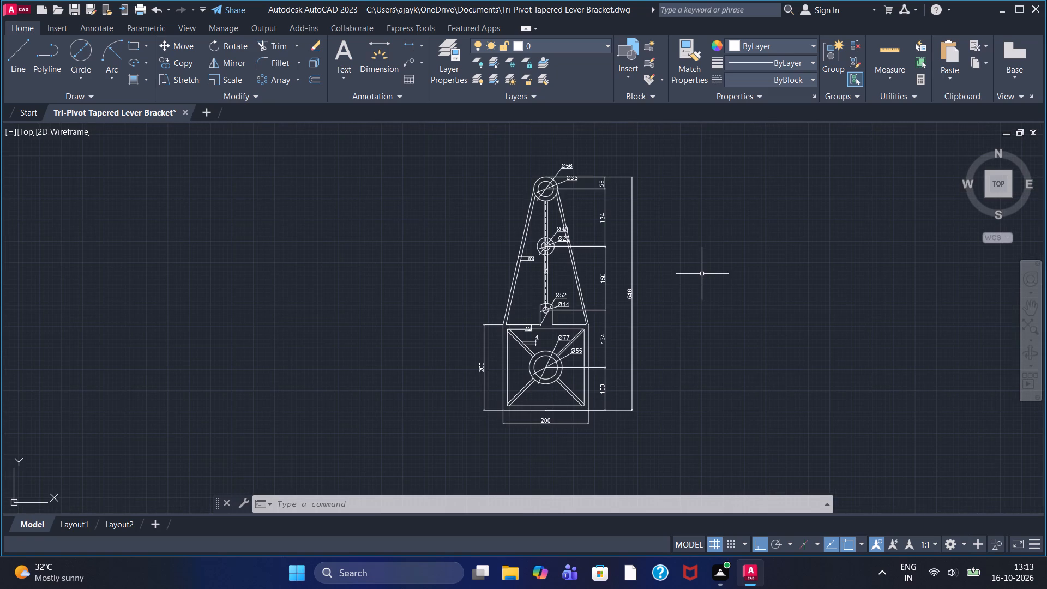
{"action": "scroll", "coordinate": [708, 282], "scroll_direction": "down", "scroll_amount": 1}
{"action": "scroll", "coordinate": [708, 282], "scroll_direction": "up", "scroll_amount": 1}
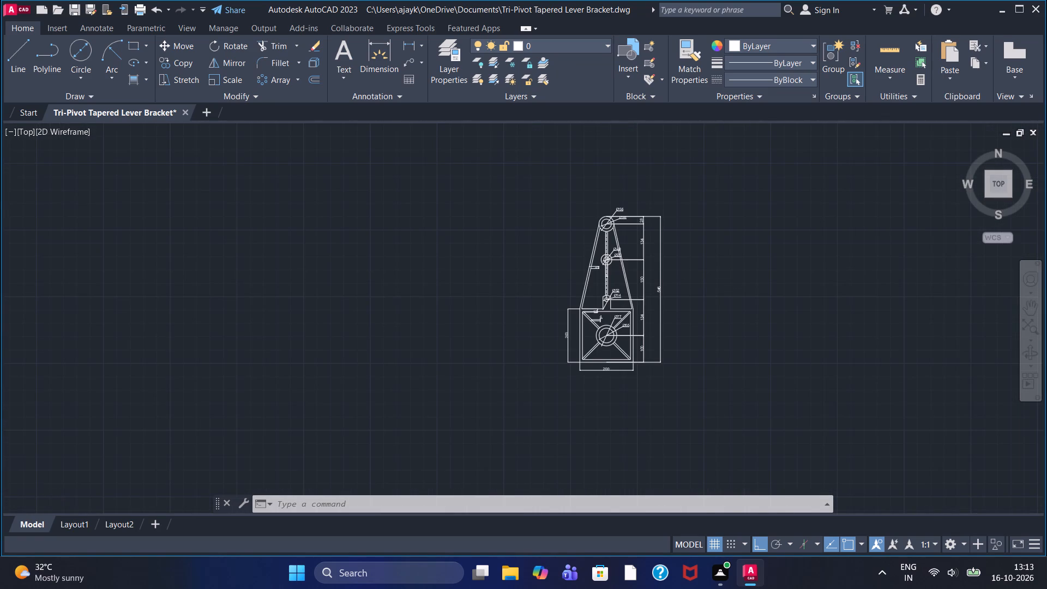